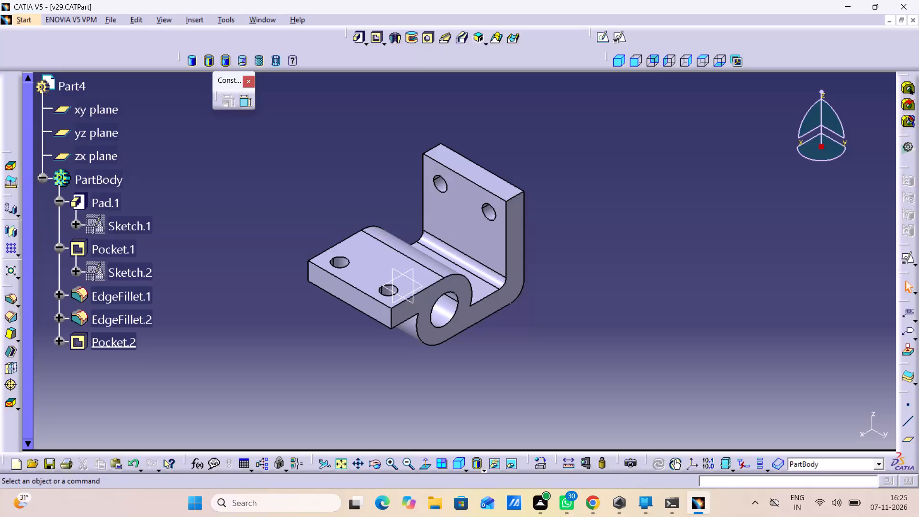
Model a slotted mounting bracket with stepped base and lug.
Create a new part named Part5 with hybrid design enabled.
key(alt+s)
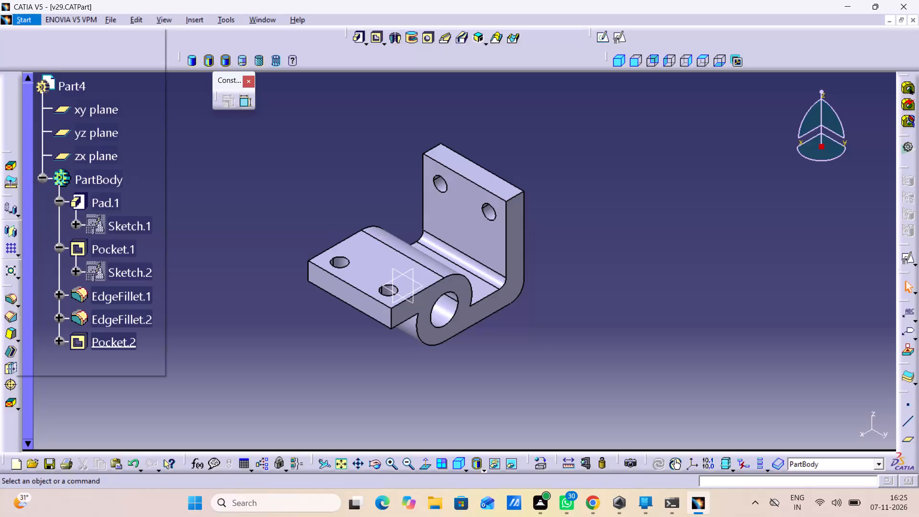
key(m)
key(p)
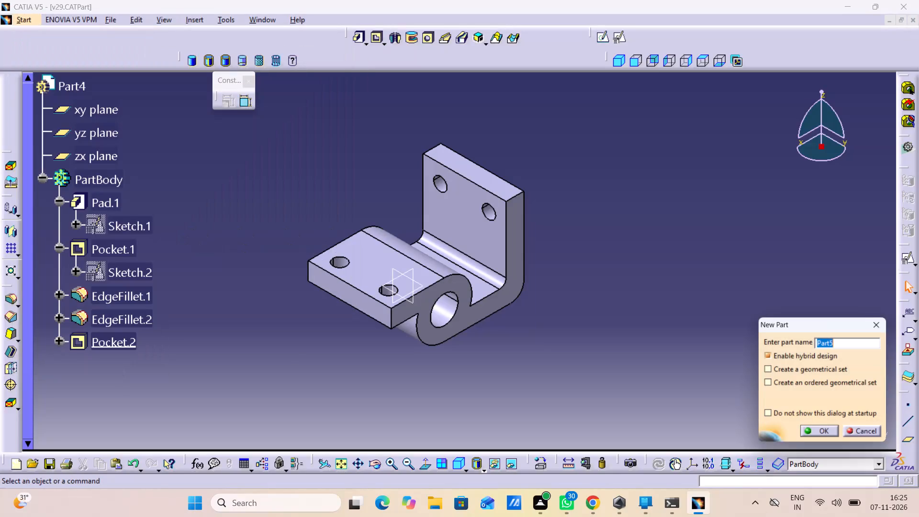
key(Return)
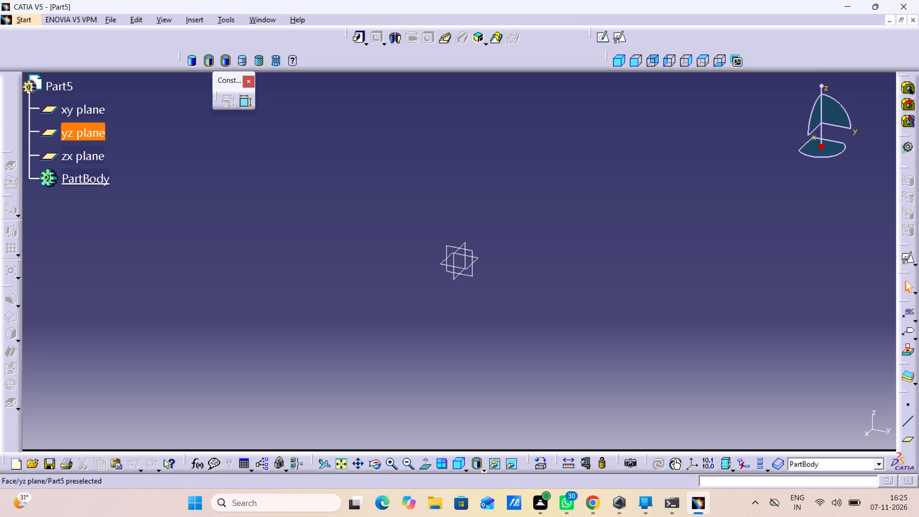
Open a positioned sketch on the zx plane with implicit origin and orientation.
click(453, 259)
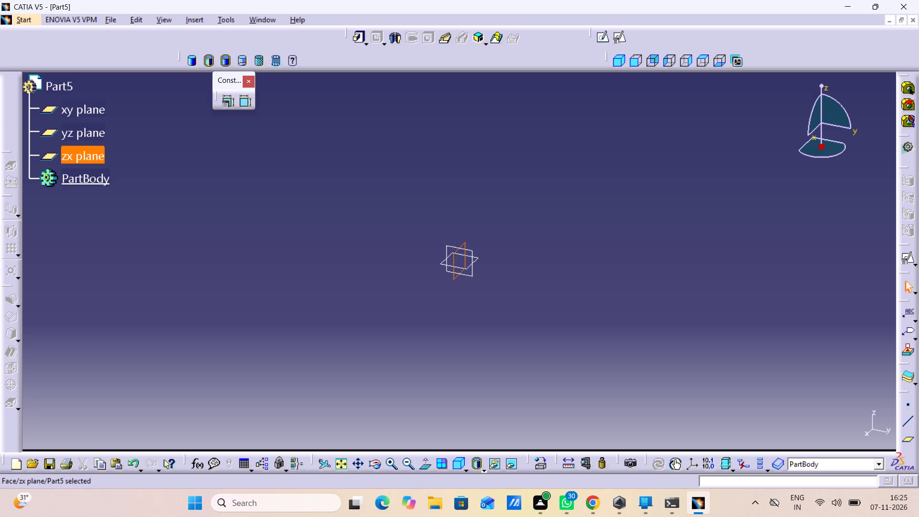
click(626, 38)
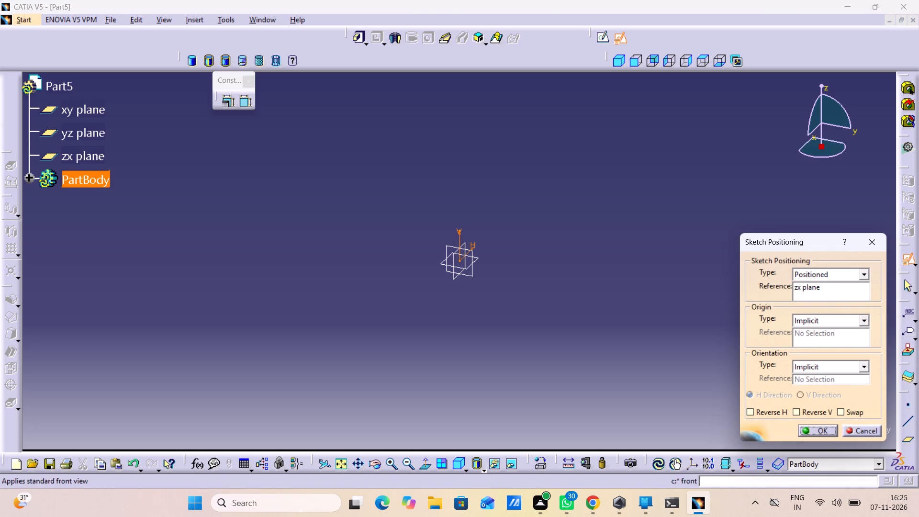
click(813, 431)
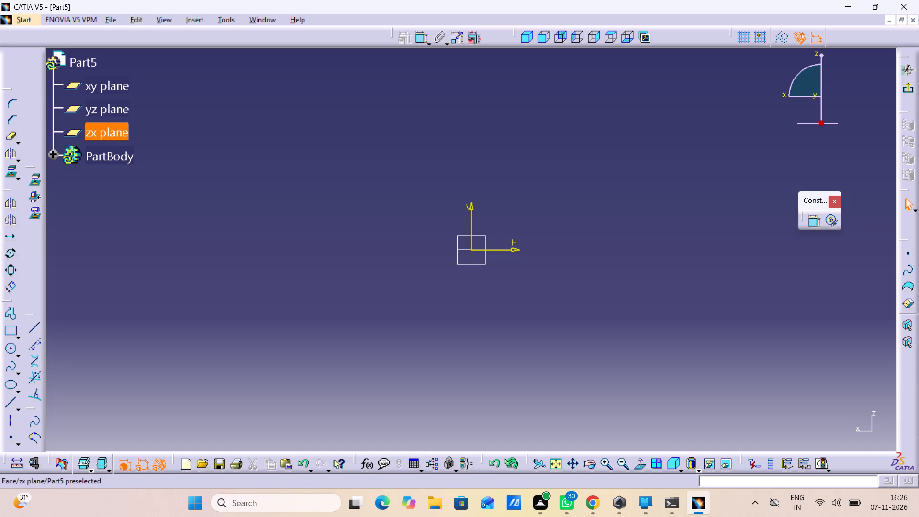
Sketch a closed stepped profile about 121 mm long and 65 mm high, with a tall upright at one end.
double_click(13, 318)
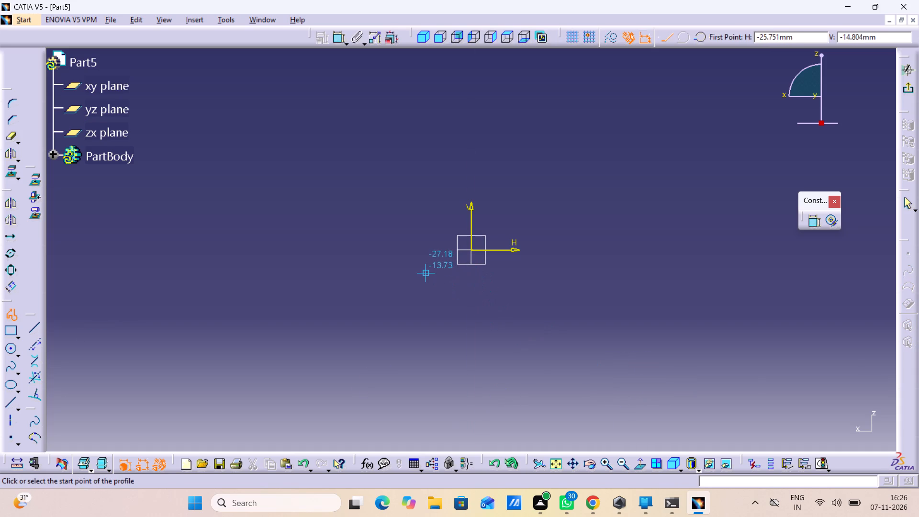
click(425, 261)
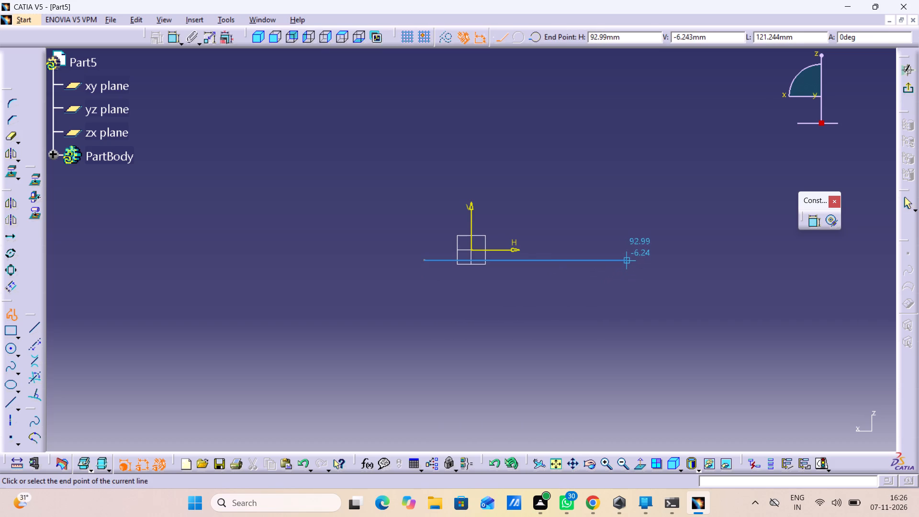
click(627, 262)
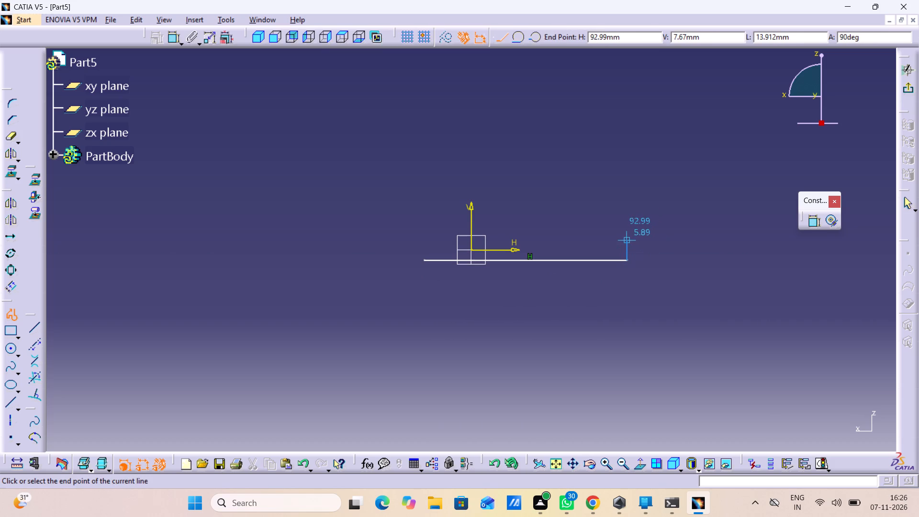
click(628, 237)
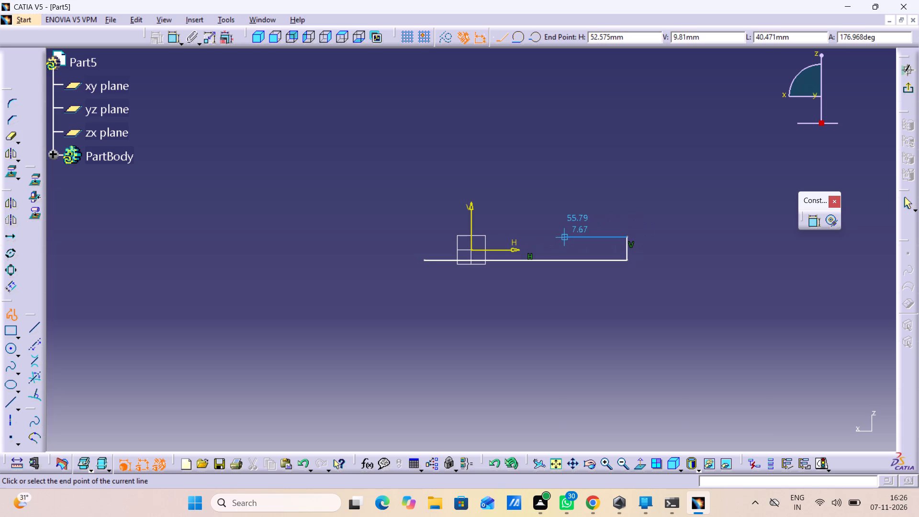
click(536, 239)
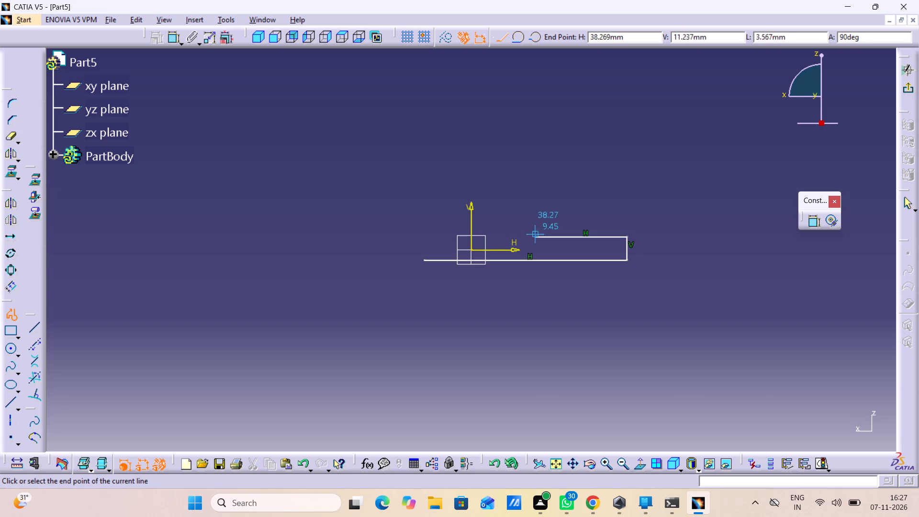
click(537, 219)
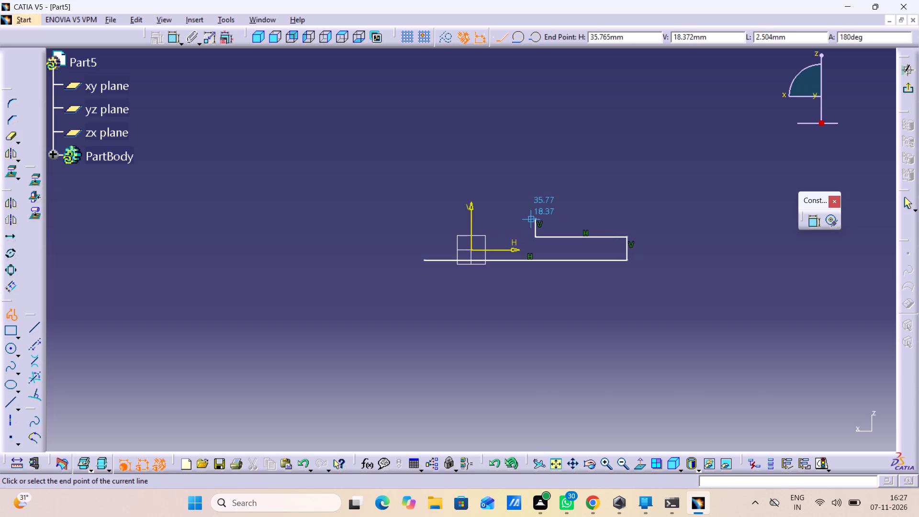
click(454, 219)
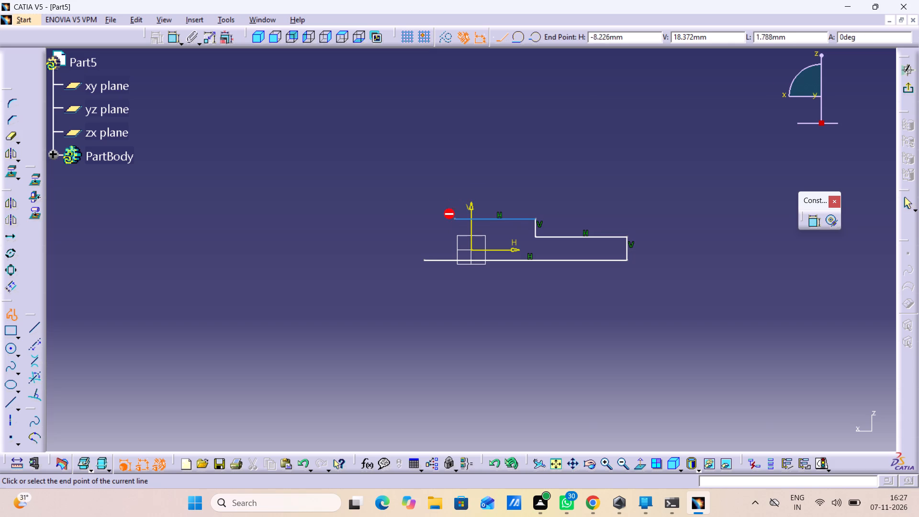
click(456, 150)
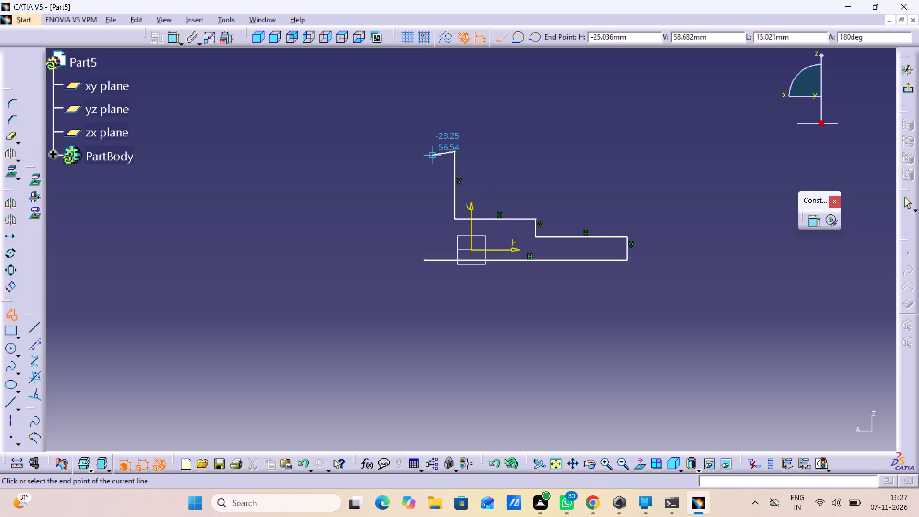
click(426, 150)
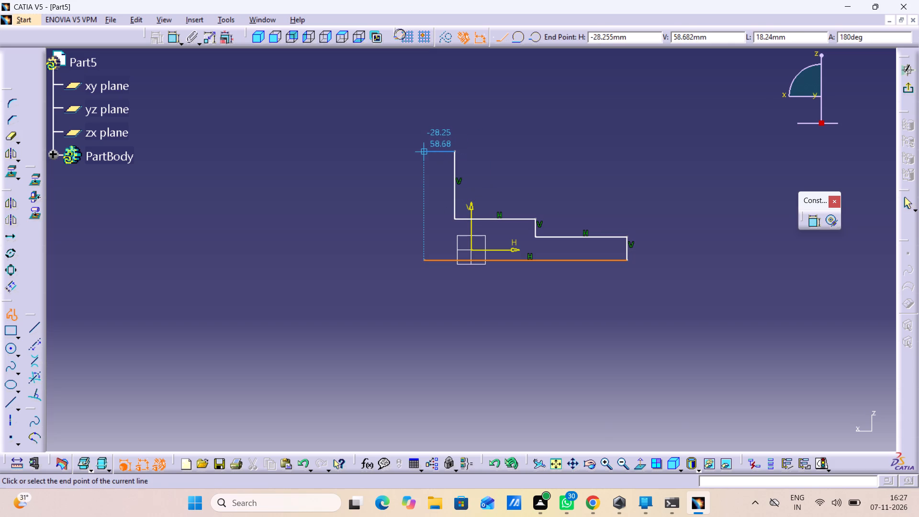
click(423, 258)
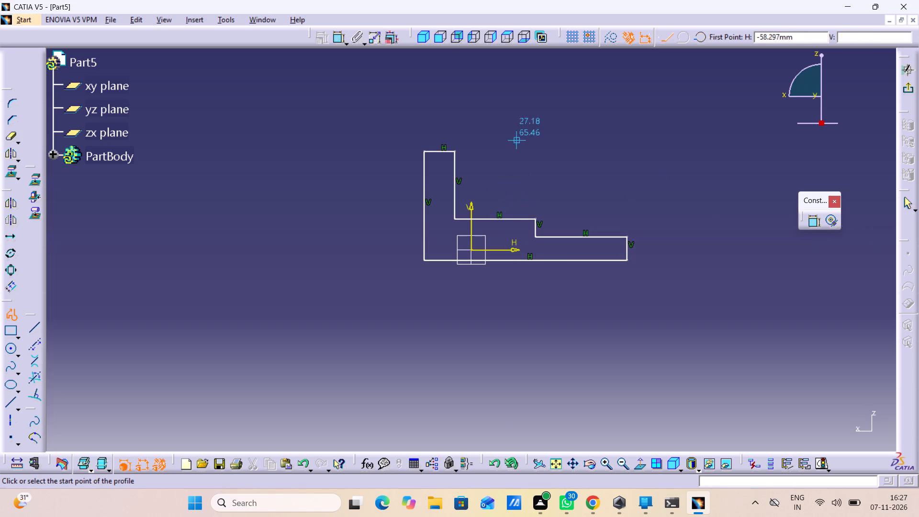
click(8, 315)
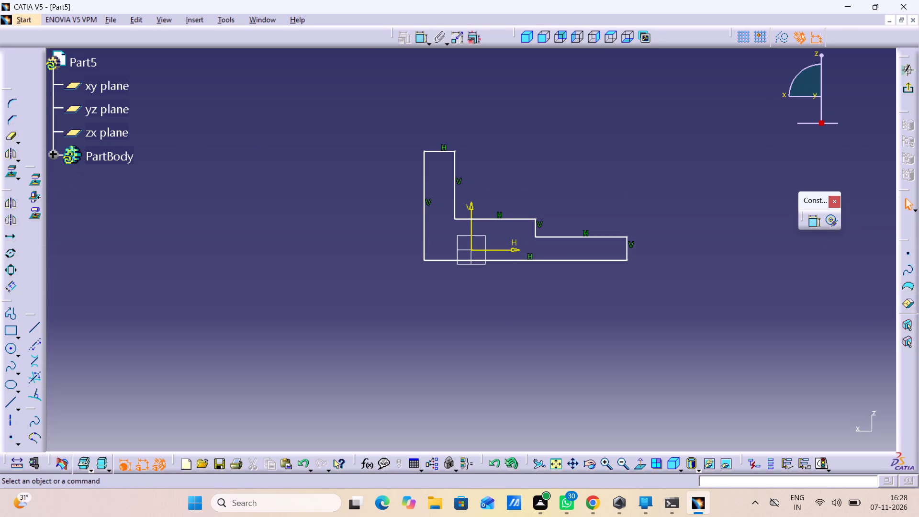
Delete the upright's lines and the adjoining horizontal step line, leaving the base line and the low stepped end.
drag(486, 130, 307, 226)
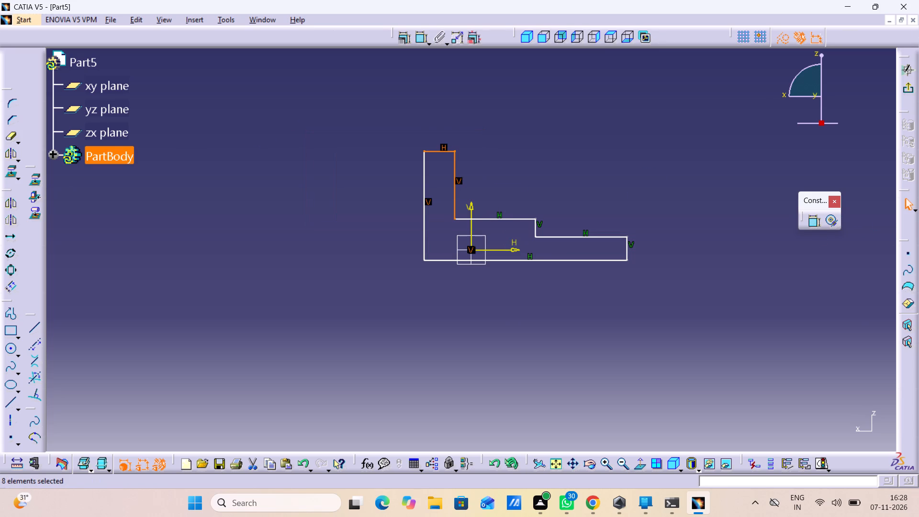
key(Delete)
drag(611, 205, 508, 206)
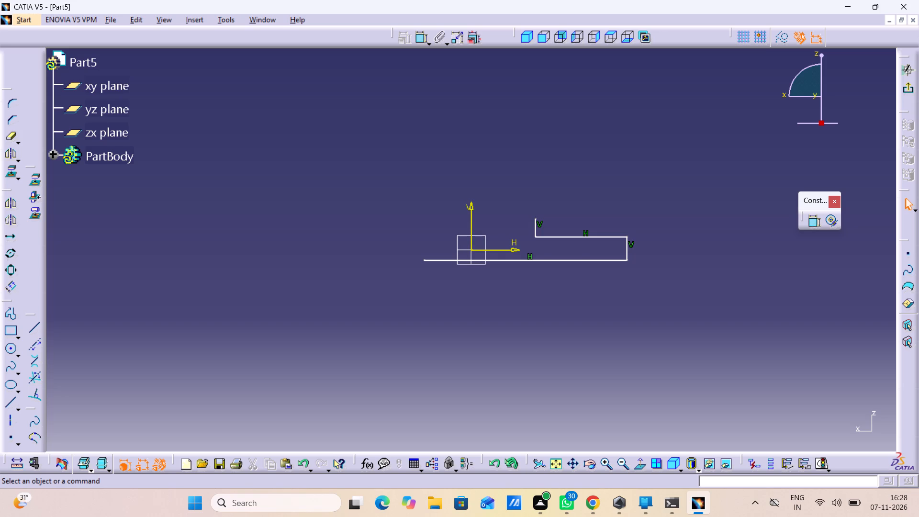
Close the profile with a vertical edge about 25 mm high and a horizontal top edge about 67 mm long.
double_click(7, 312)
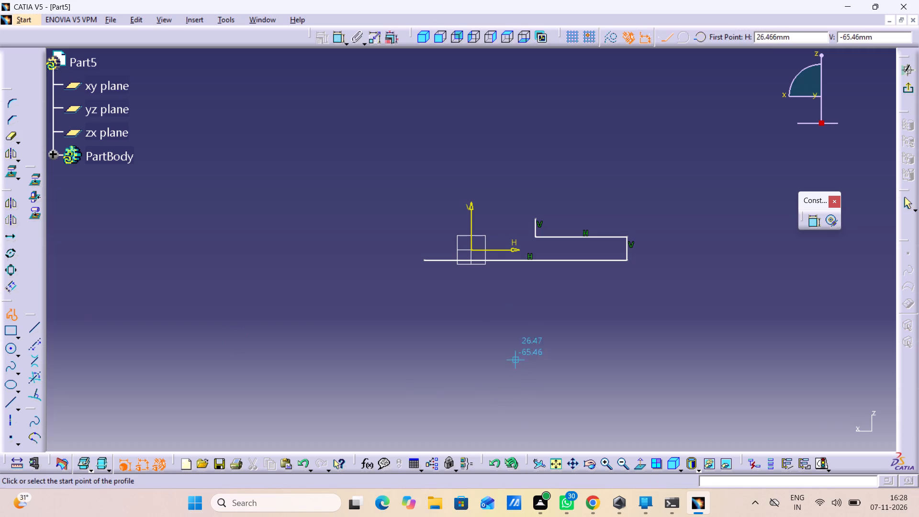
click(424, 261)
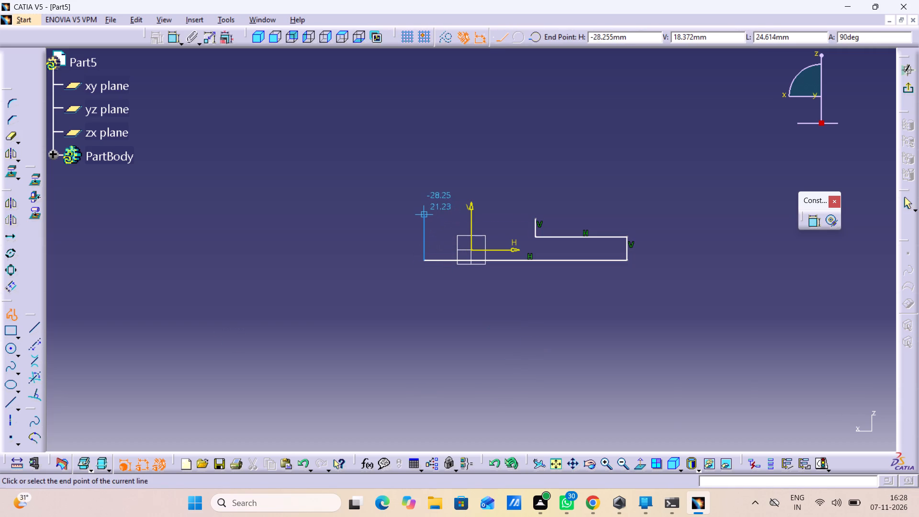
drag(423, 216, 431, 219)
click(535, 218)
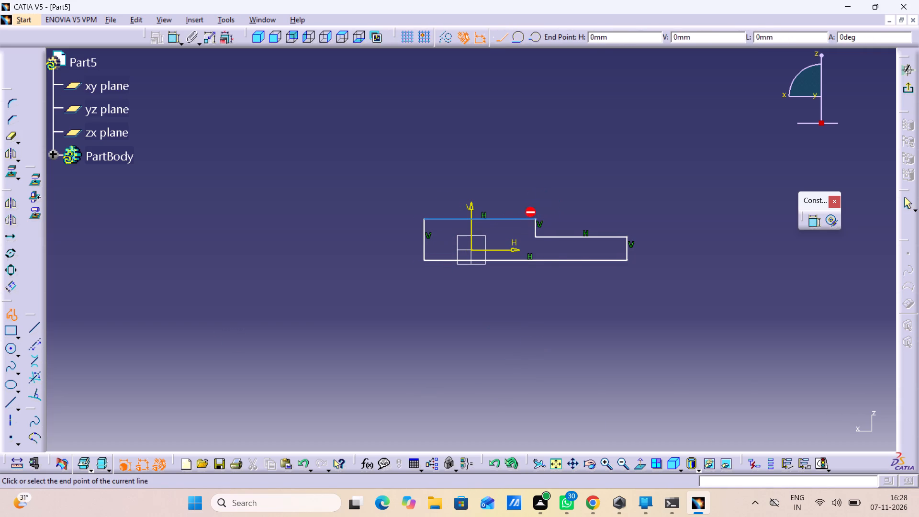
click(907, 204)
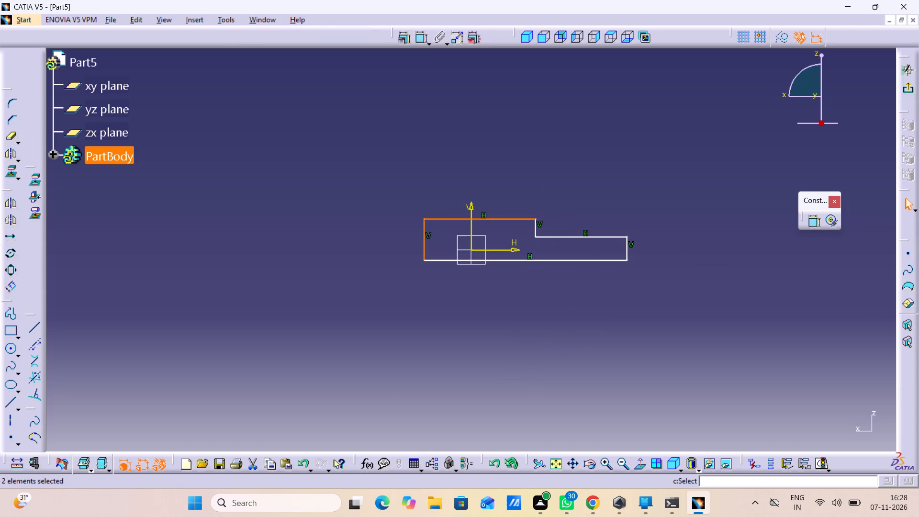
click(855, 252)
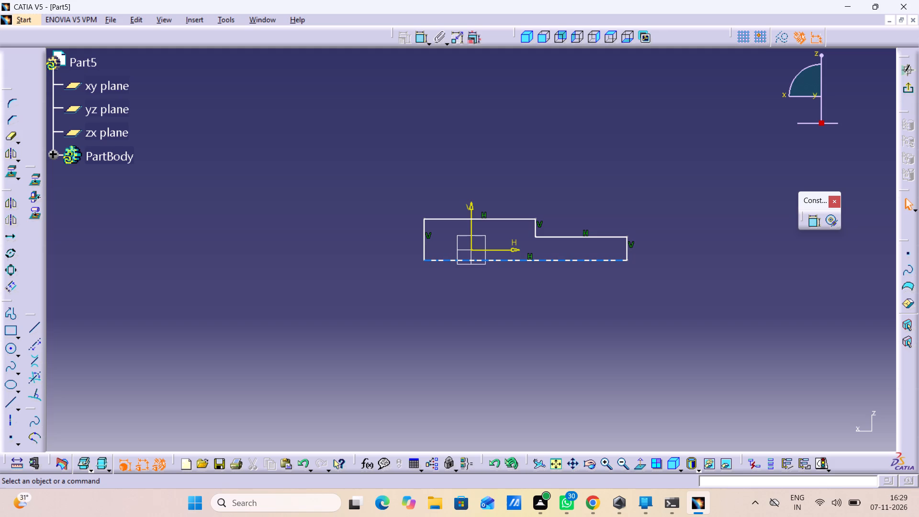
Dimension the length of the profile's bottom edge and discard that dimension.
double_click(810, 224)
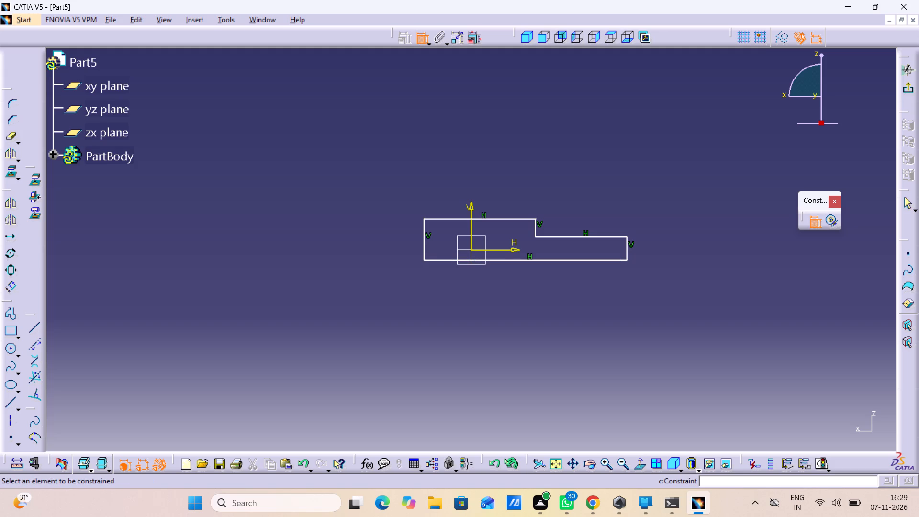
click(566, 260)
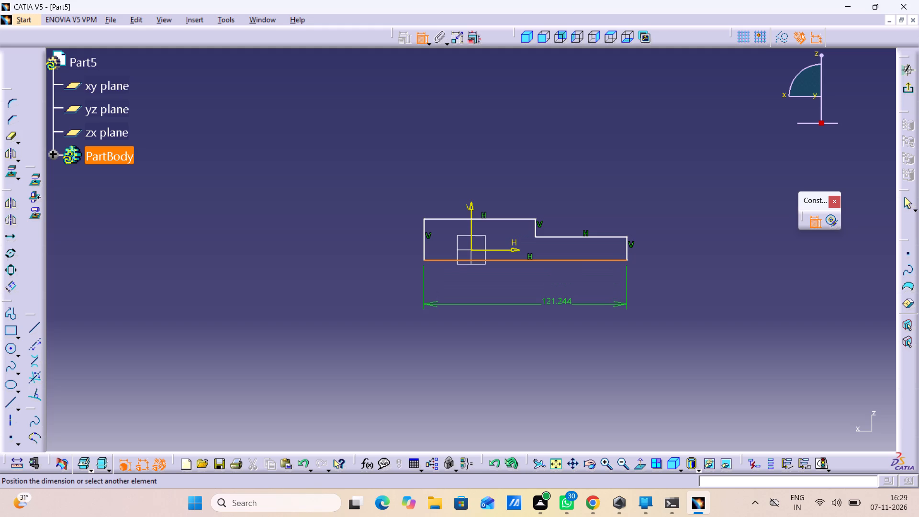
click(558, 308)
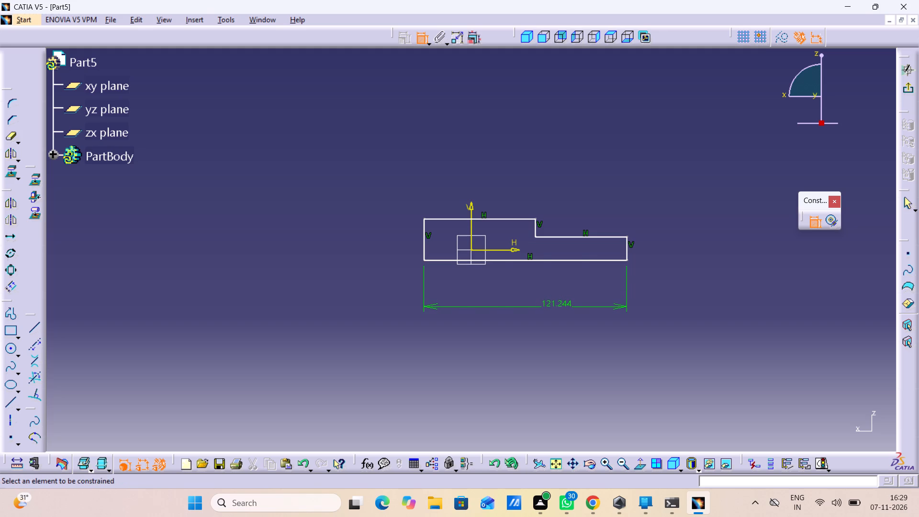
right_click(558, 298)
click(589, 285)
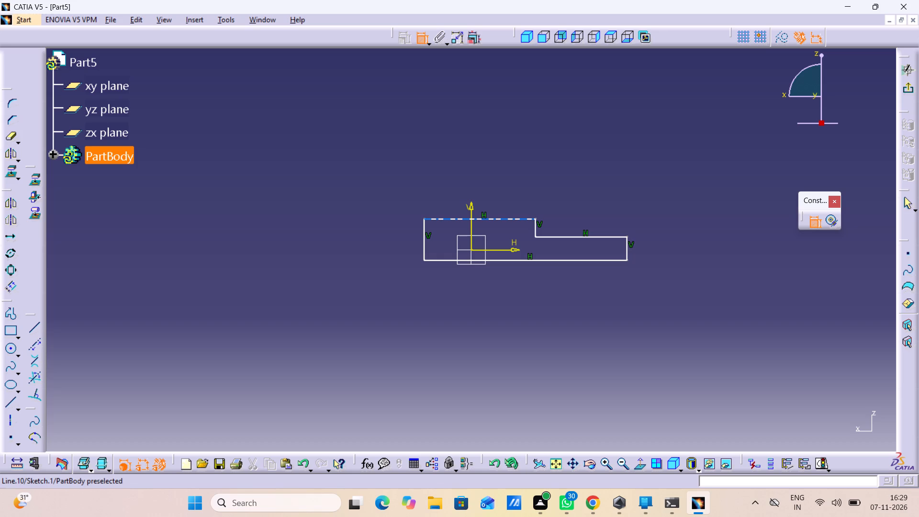
Dimension the profile's top edge and set its length to 120 mm.
click(447, 217)
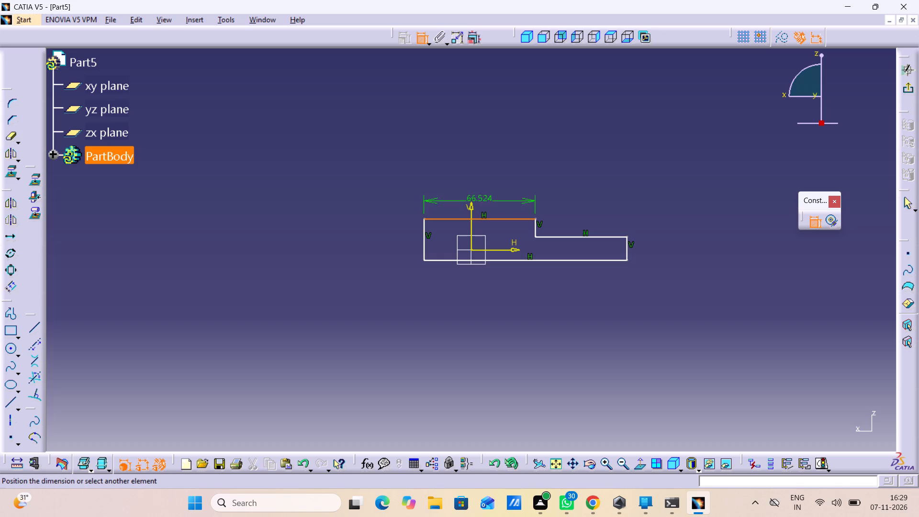
click(493, 170)
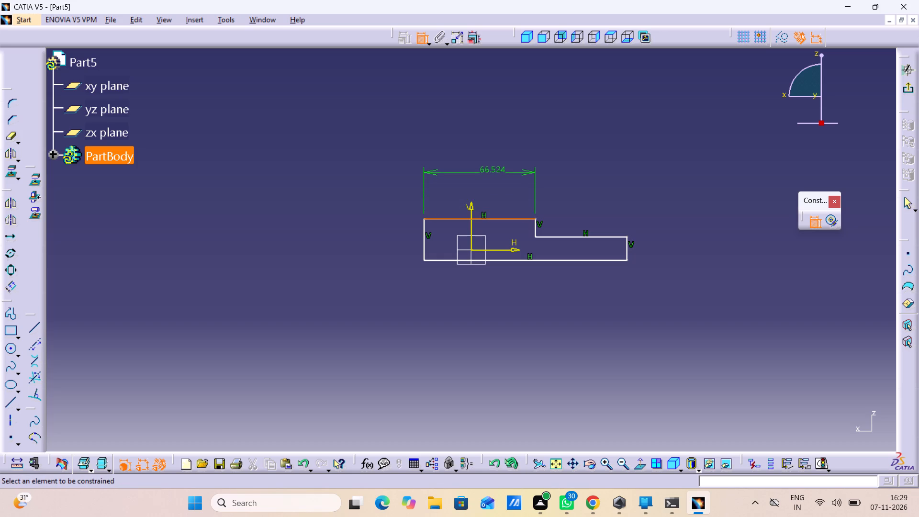
double_click(493, 170)
click(493, 157)
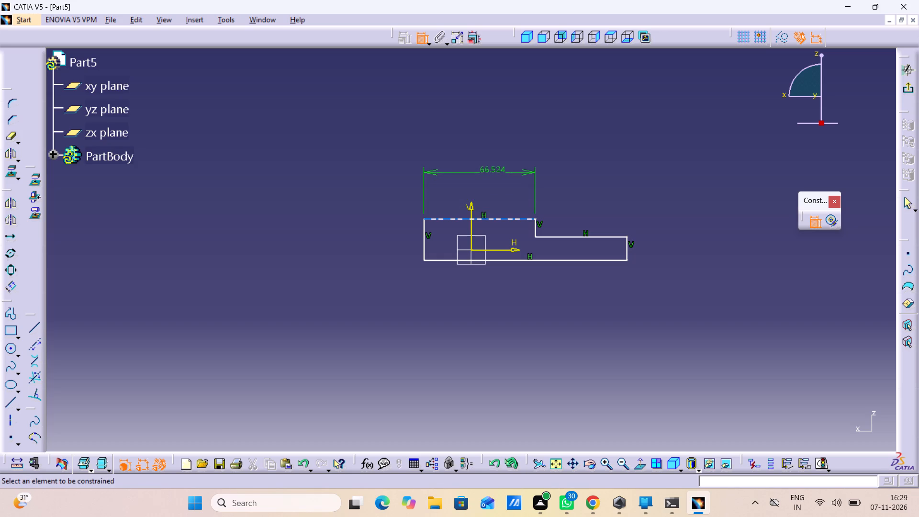
double_click(486, 169)
text(120)
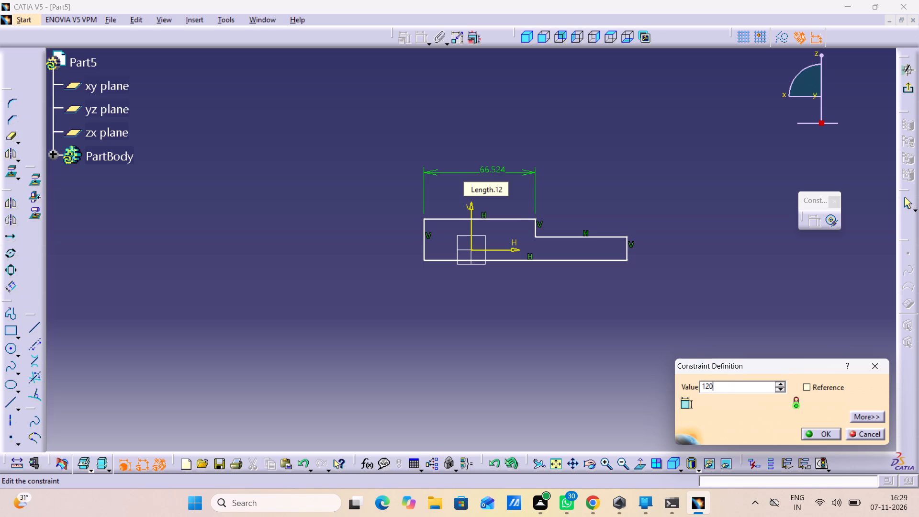
key(Return)
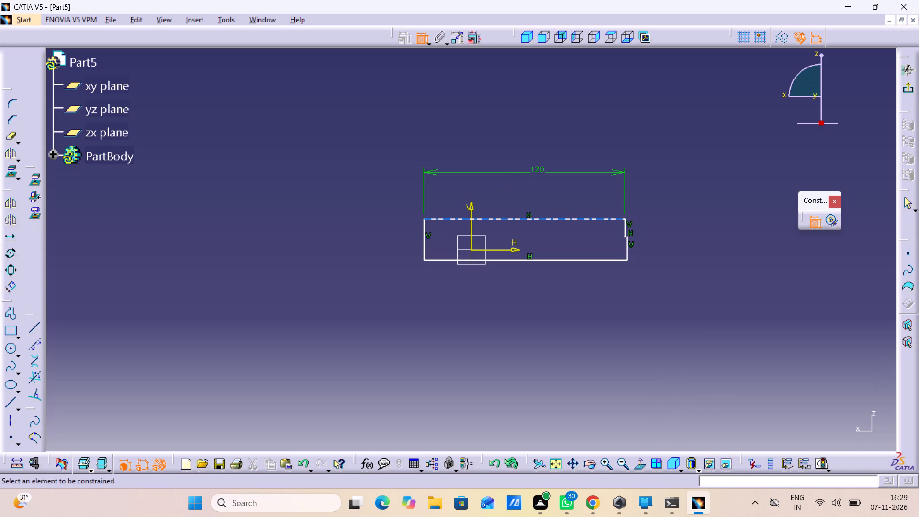
click(813, 220)
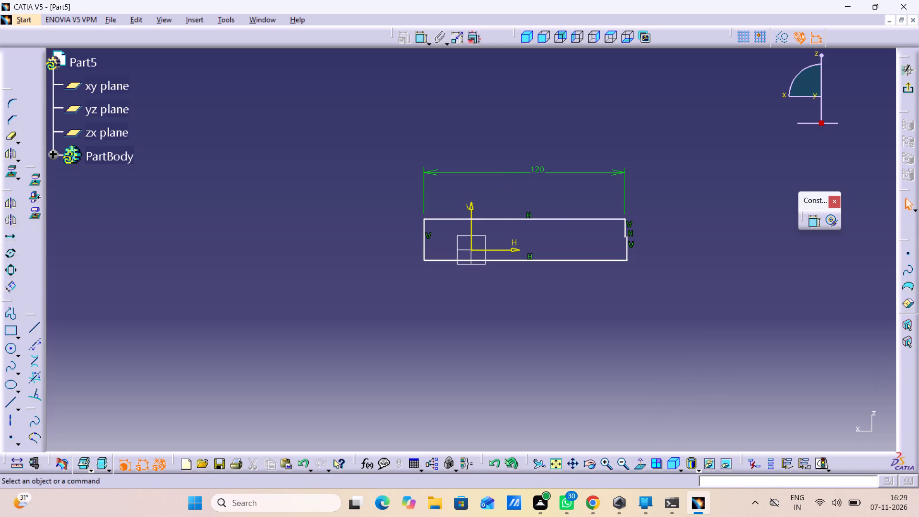
Stretch the profile's low stepped end outward until the step's horizontal edge is about 52 mm long.
drag(629, 245, 703, 247)
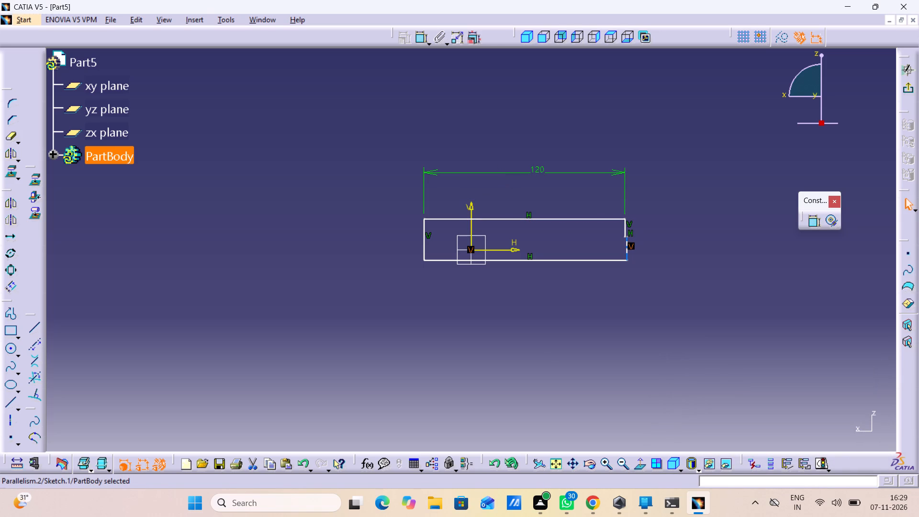
drag(627, 250, 711, 251)
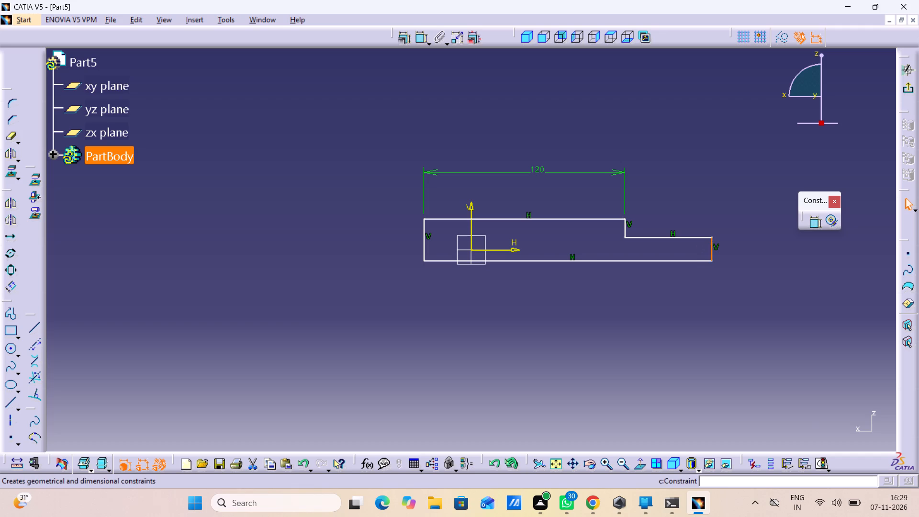
Dimension the vertical end edge of the low step and set its height to 10 mm.
double_click(817, 221)
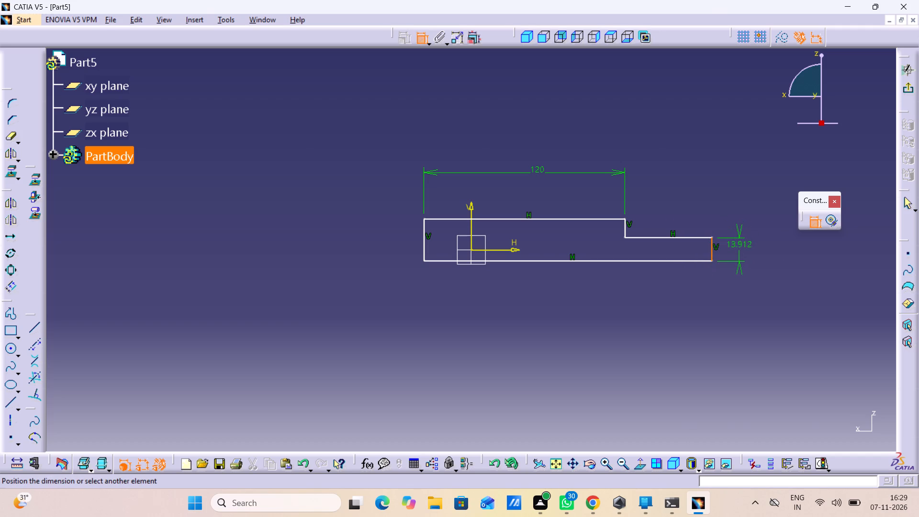
double_click(750, 240)
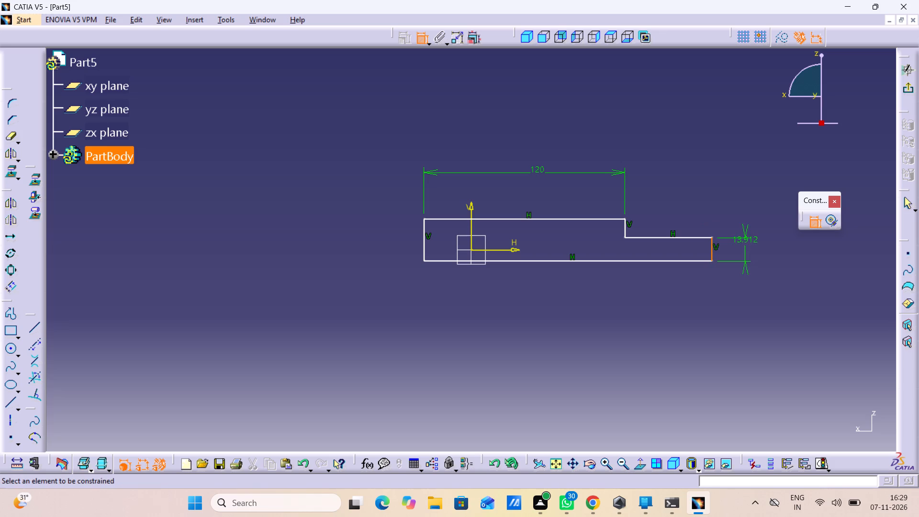
drag(751, 238, 753, 215)
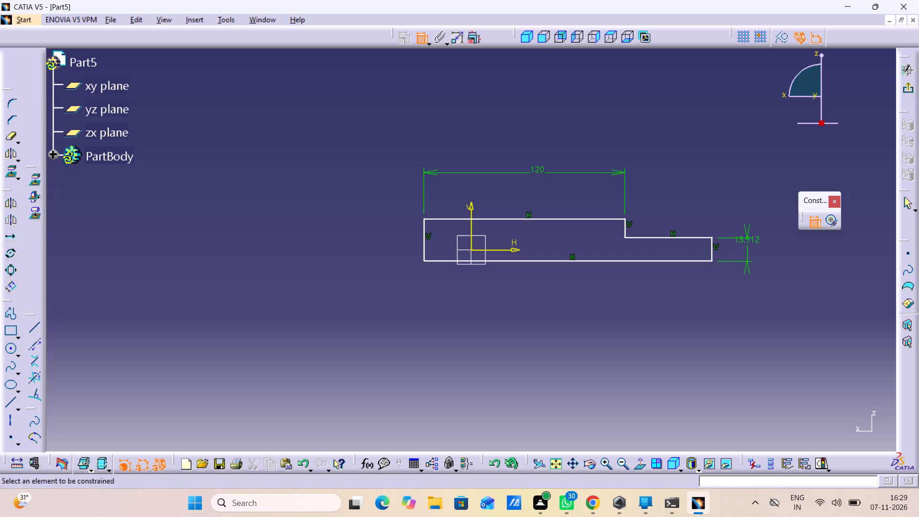
click(755, 236)
drag(744, 237, 735, 303)
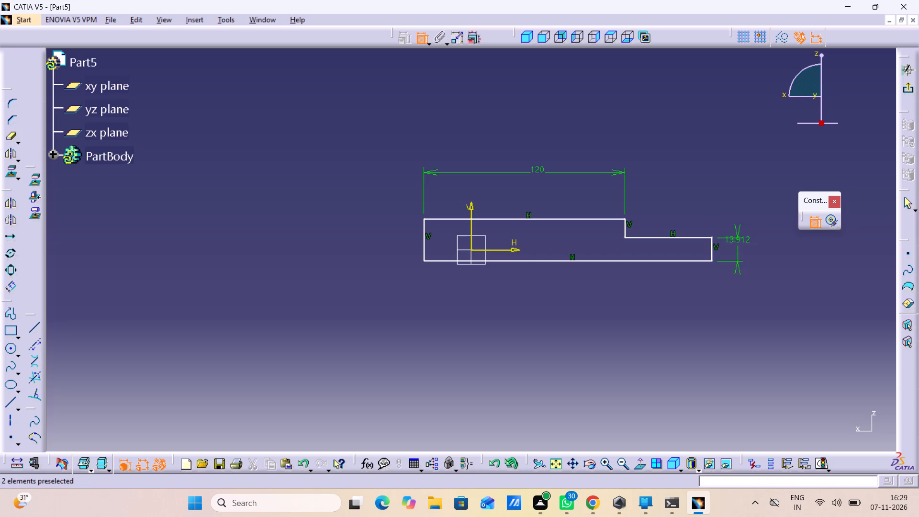
drag(737, 241, 761, 301)
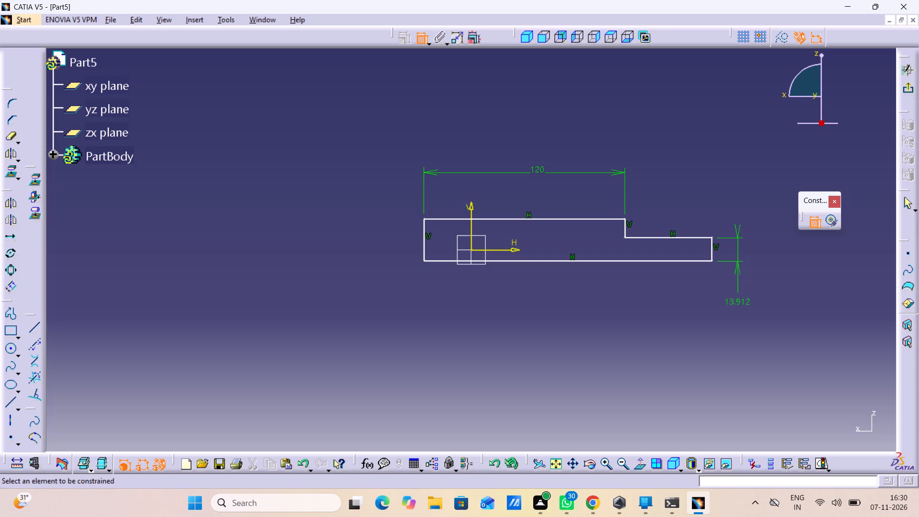
drag(744, 299, 739, 300)
double_click(739, 300)
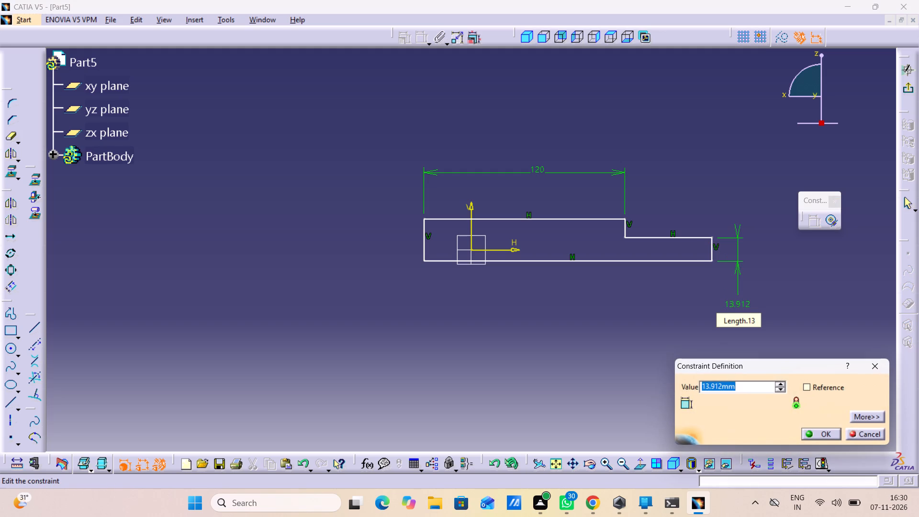
text(10)
key(Return)
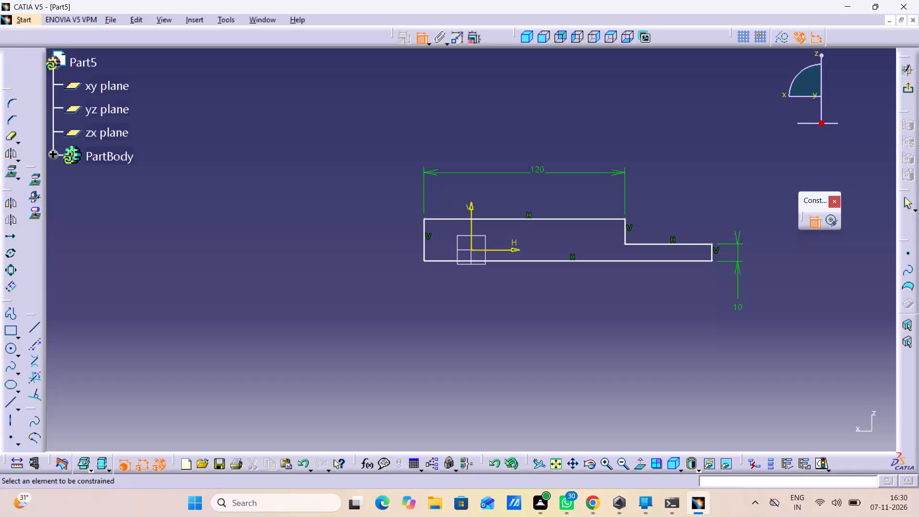
Dimension the low step's horizontal edge and set its length to 80 mm.
drag(665, 245, 672, 239)
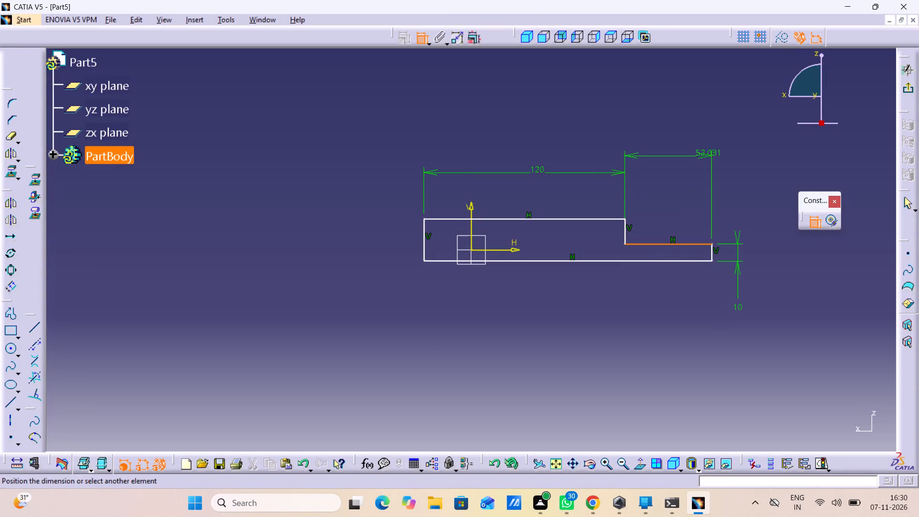
click(674, 170)
double_click(671, 160)
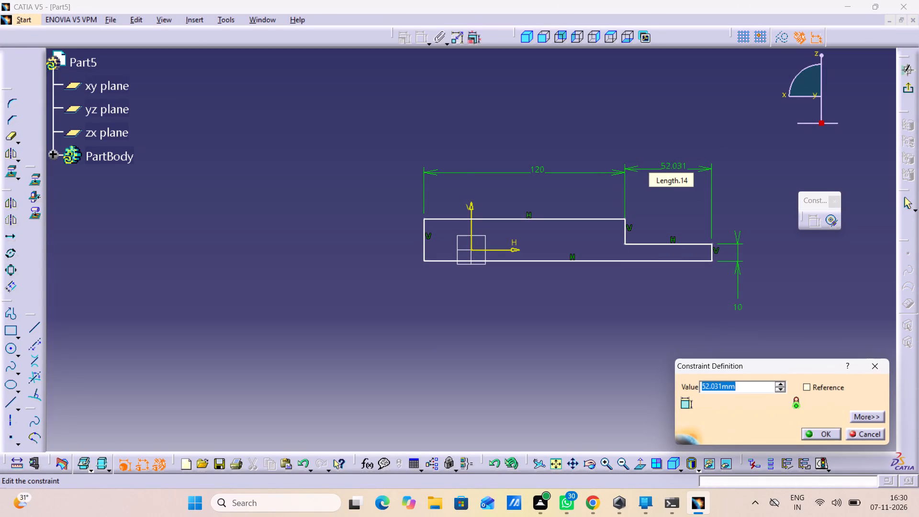
text(80)
key(Return)
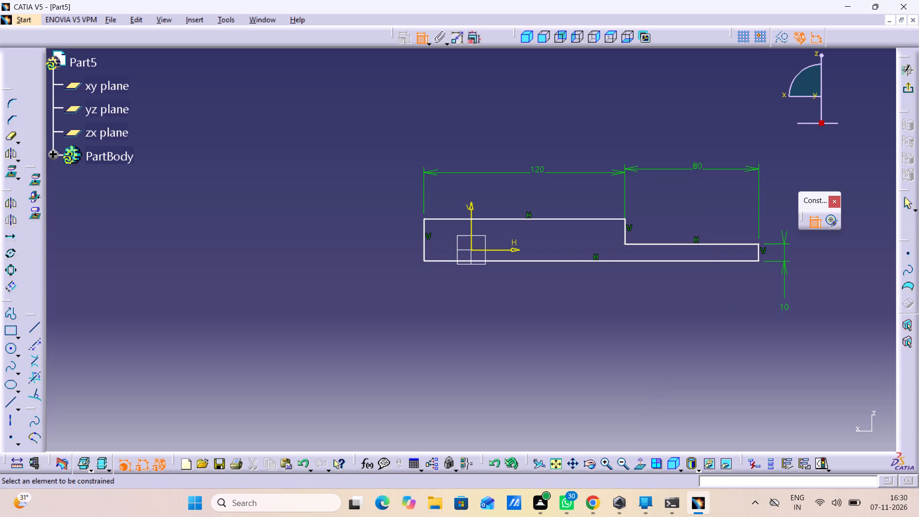
Dimension the tall vertical end edge of the profile and set its height to 20 mm.
click(425, 233)
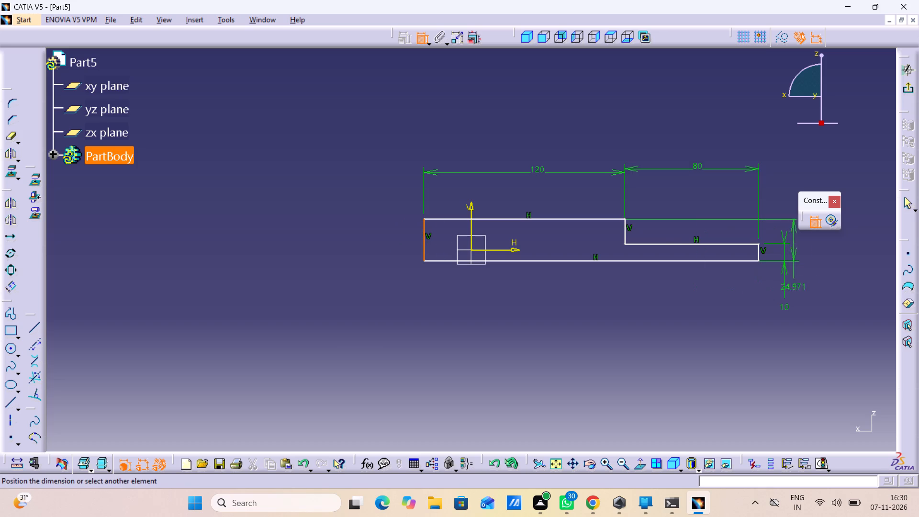
click(819, 296)
double_click(822, 295)
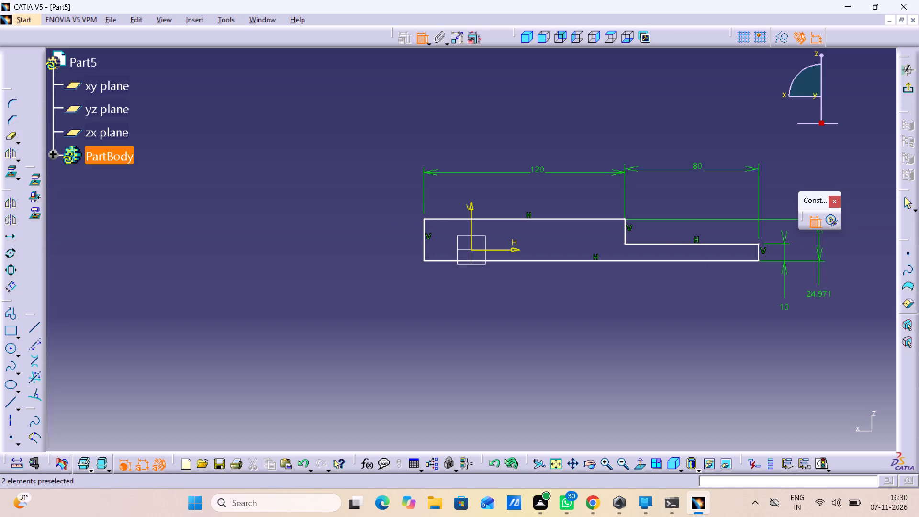
key(2)
key(0)
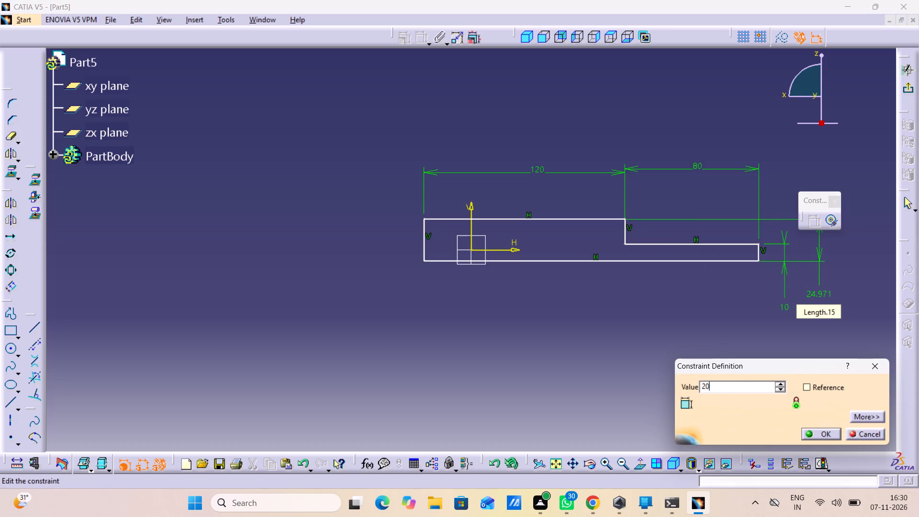
key(Return)
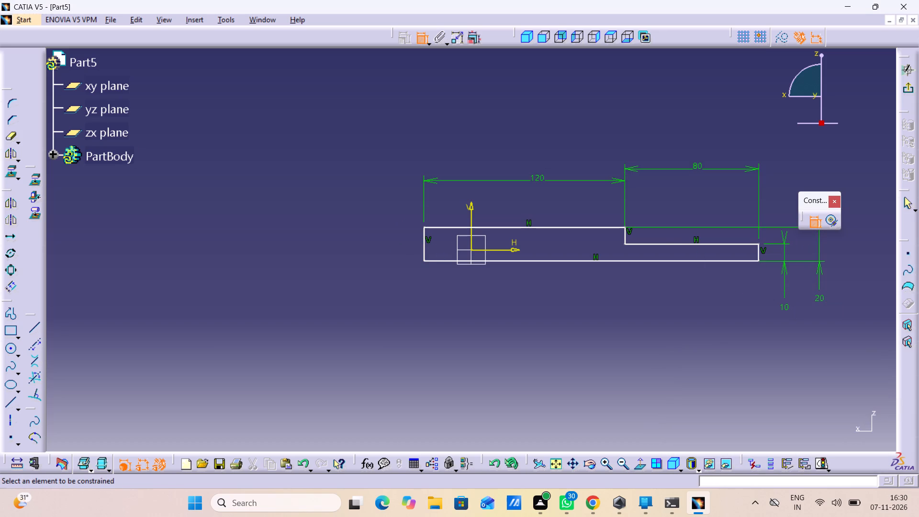
Constrain the profile's top and bottom edges symmetric about the sketch's horizontal axis.
click(577, 226)
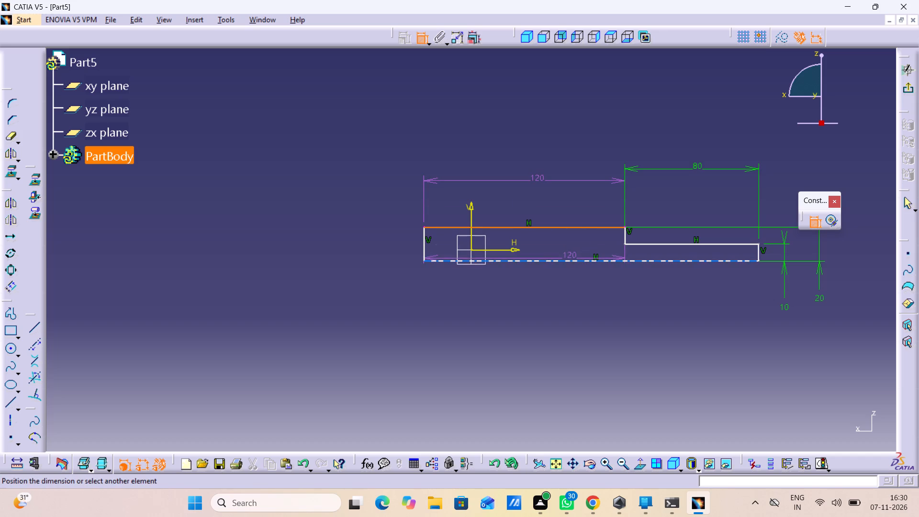
click(569, 260)
right_click(291, 250)
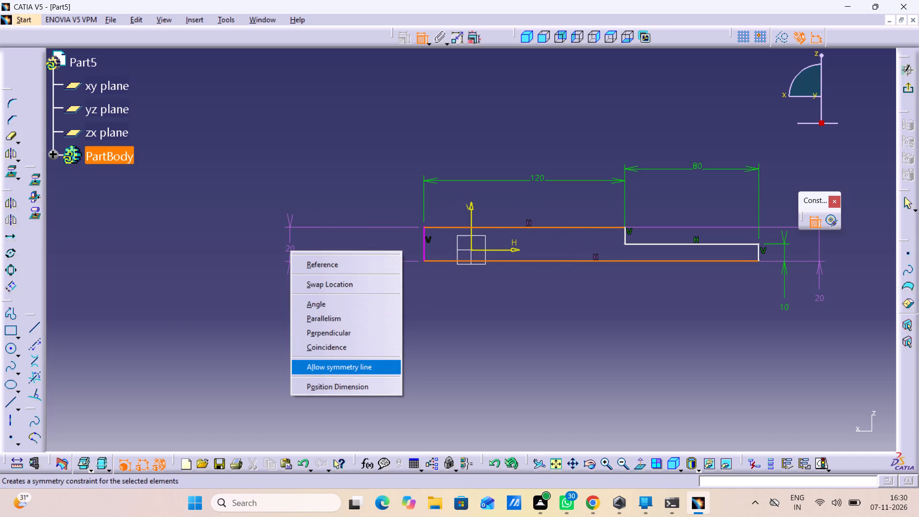
click(323, 364)
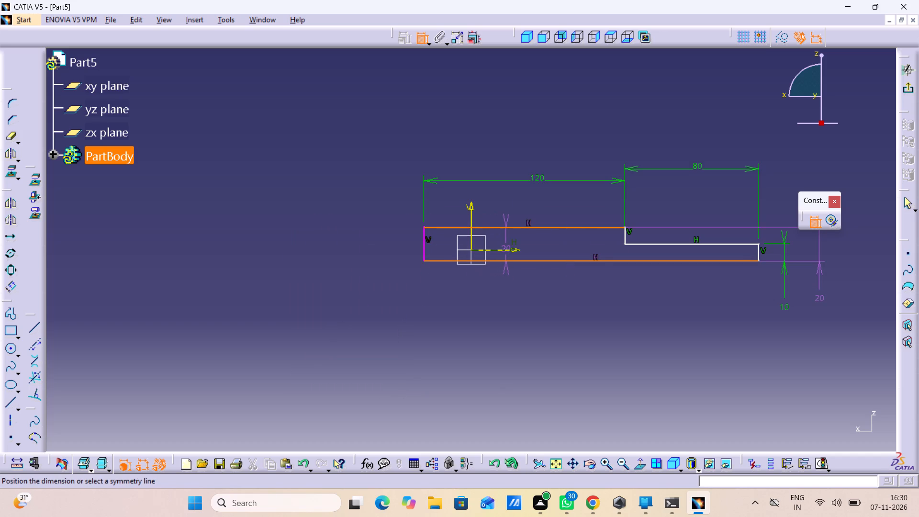
click(506, 248)
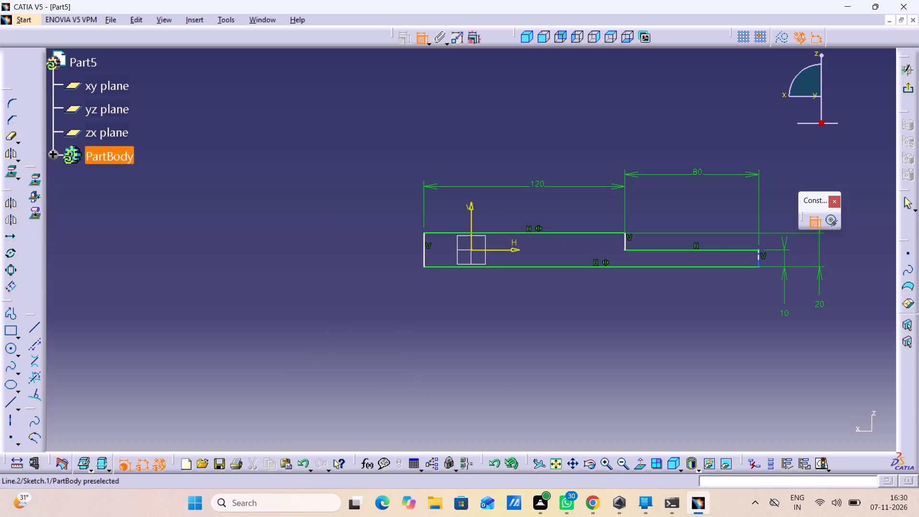
Constrain the profile's two vertical end edges symmetric about the sketch's vertical axis.
click(758, 260)
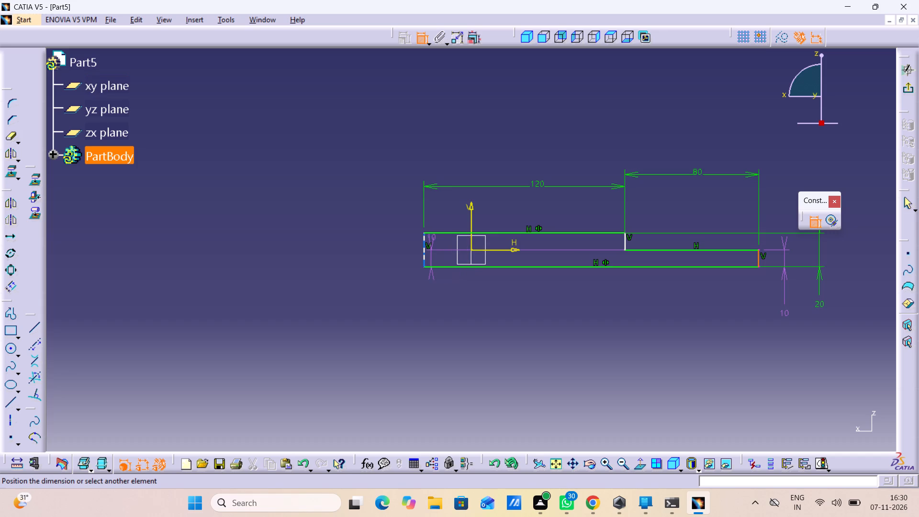
click(423, 247)
right_click(367, 153)
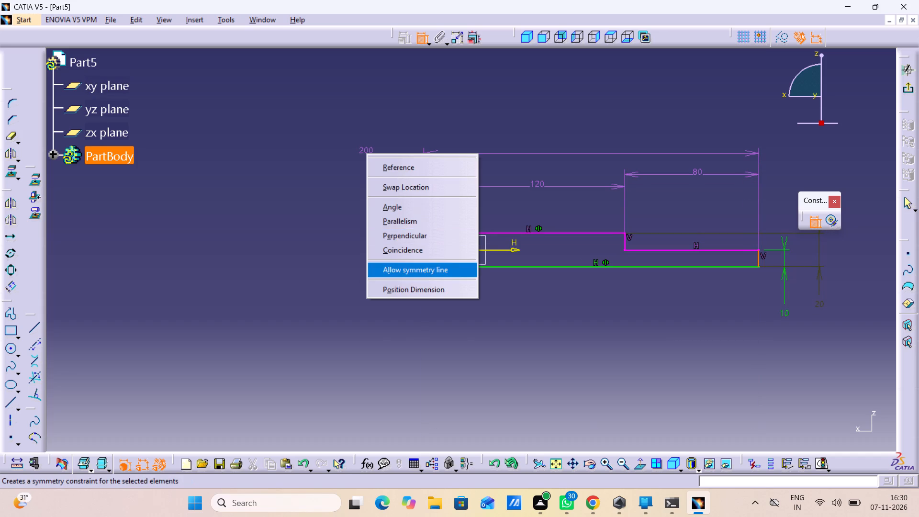
click(408, 271)
click(472, 221)
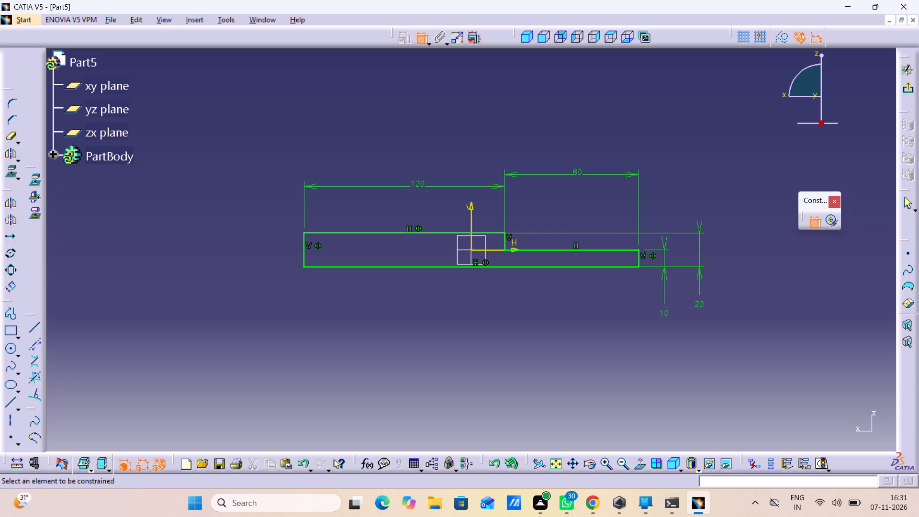
Exit the sketch and pad the stepped profile to a length of 100 mm.
click(907, 89)
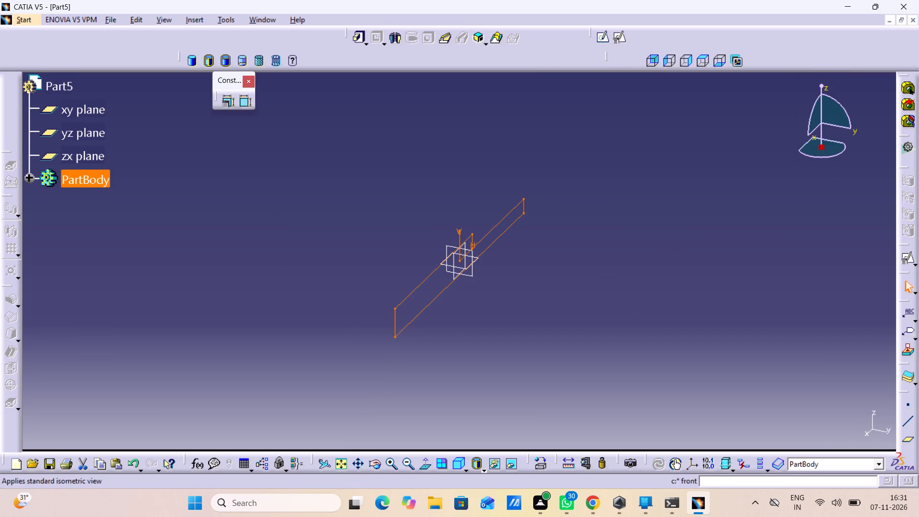
click(358, 39)
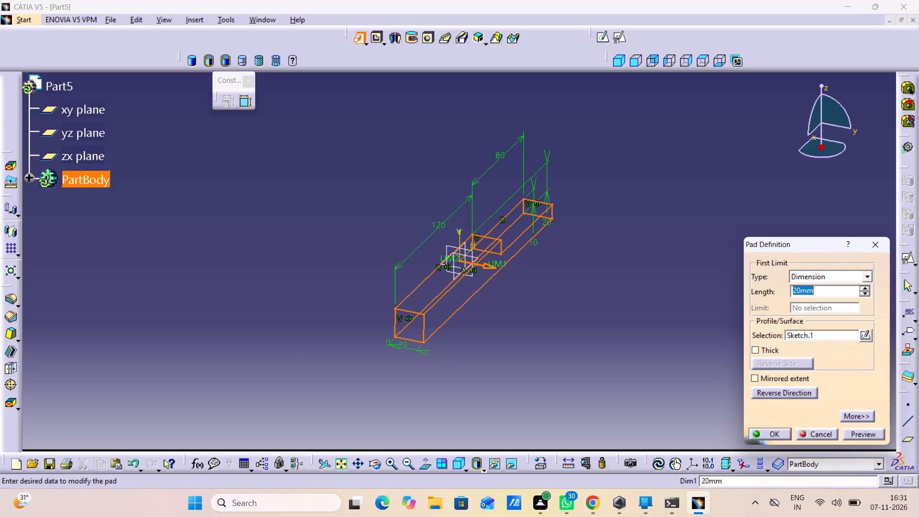
text(100)
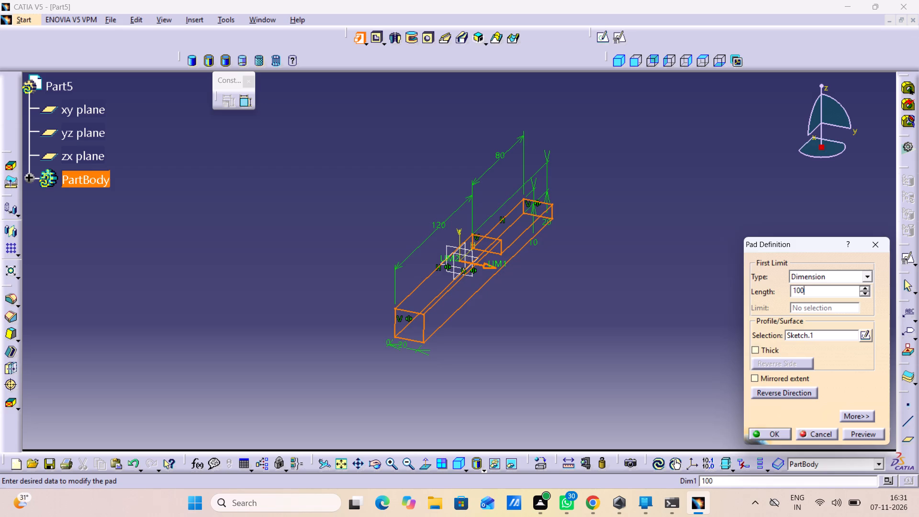
key(Return)
click(760, 296)
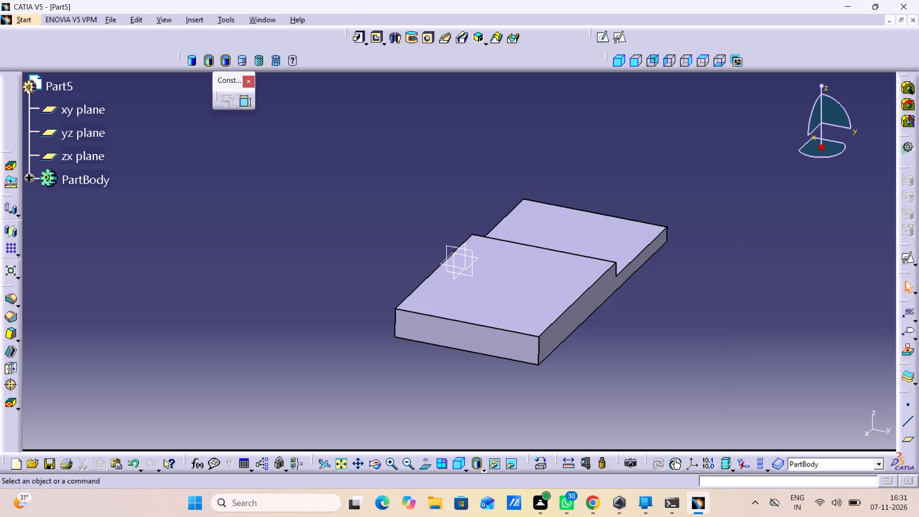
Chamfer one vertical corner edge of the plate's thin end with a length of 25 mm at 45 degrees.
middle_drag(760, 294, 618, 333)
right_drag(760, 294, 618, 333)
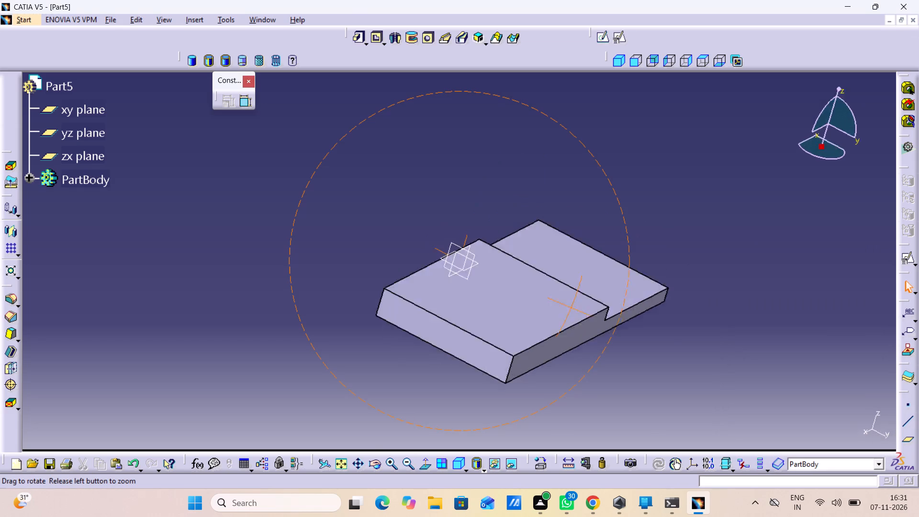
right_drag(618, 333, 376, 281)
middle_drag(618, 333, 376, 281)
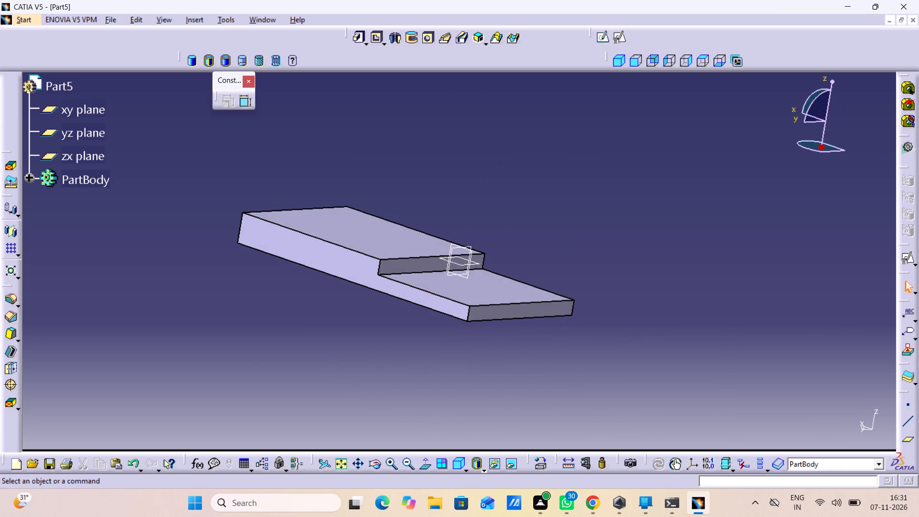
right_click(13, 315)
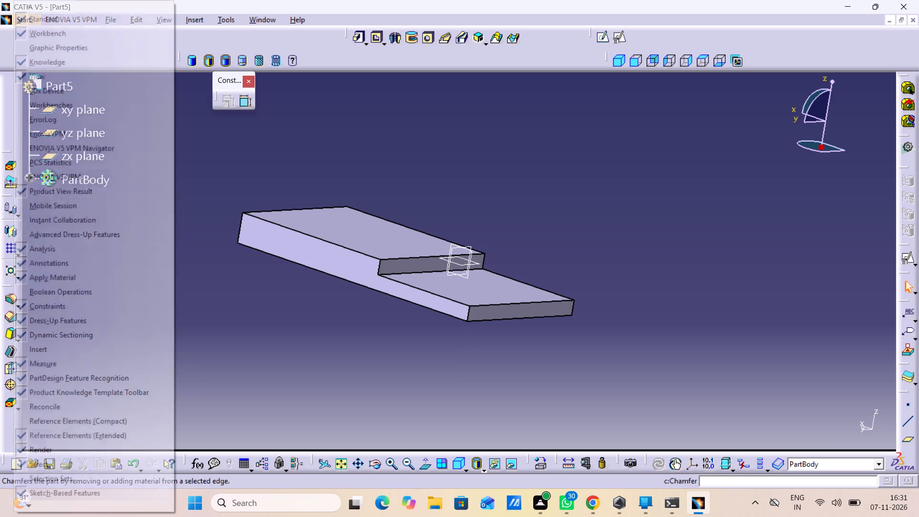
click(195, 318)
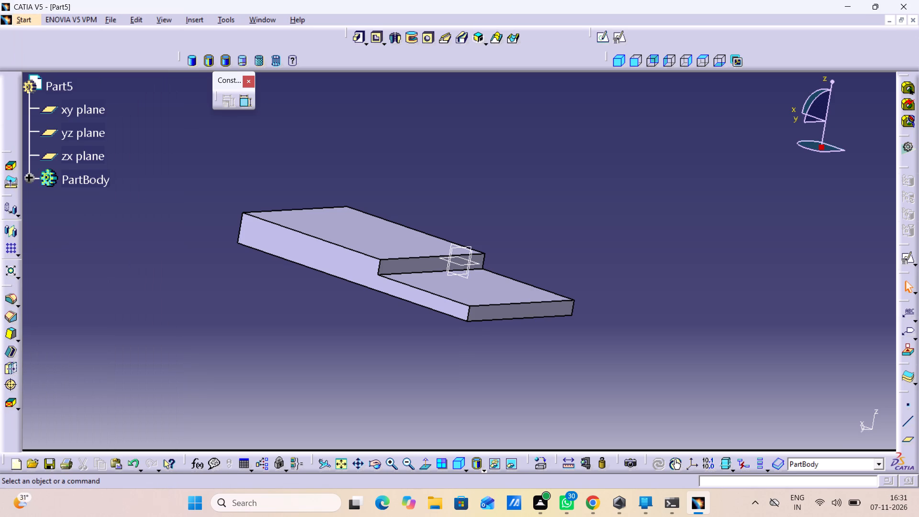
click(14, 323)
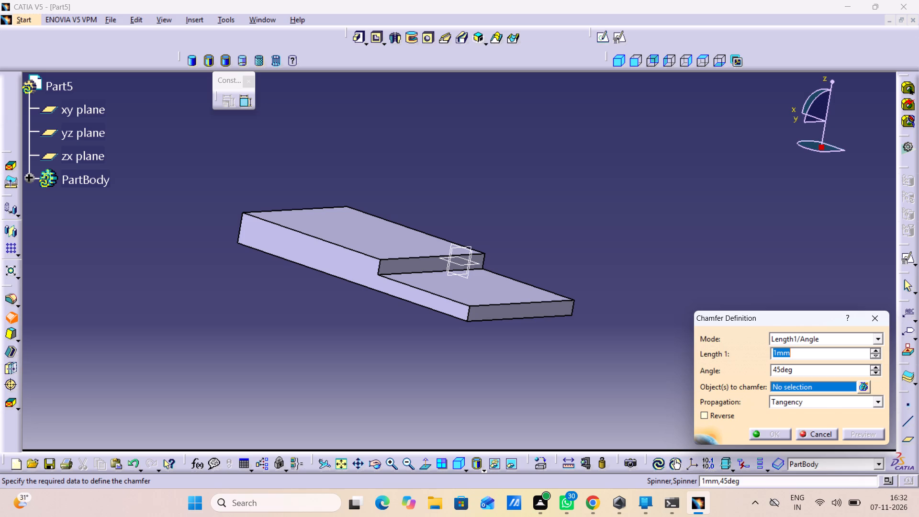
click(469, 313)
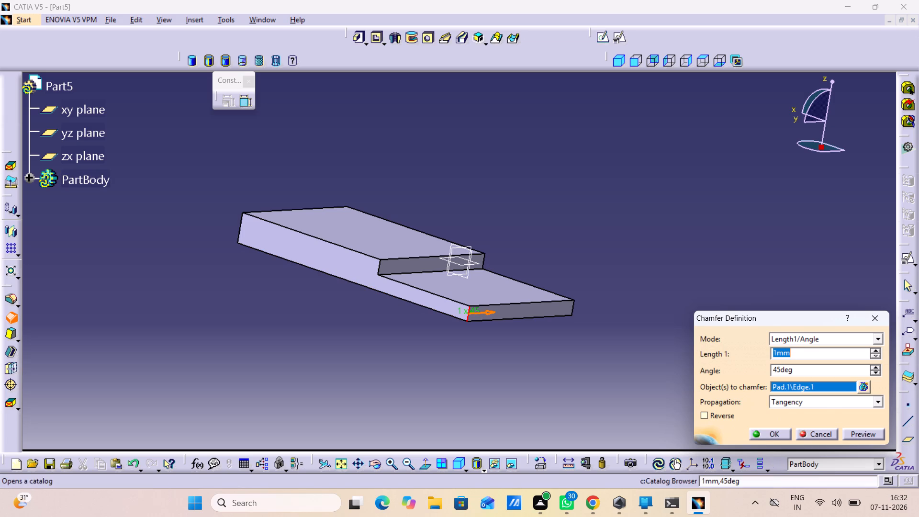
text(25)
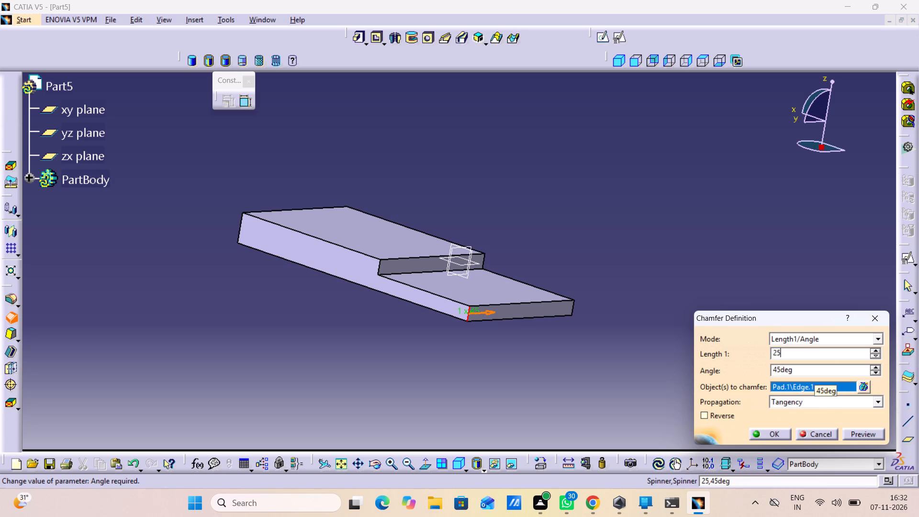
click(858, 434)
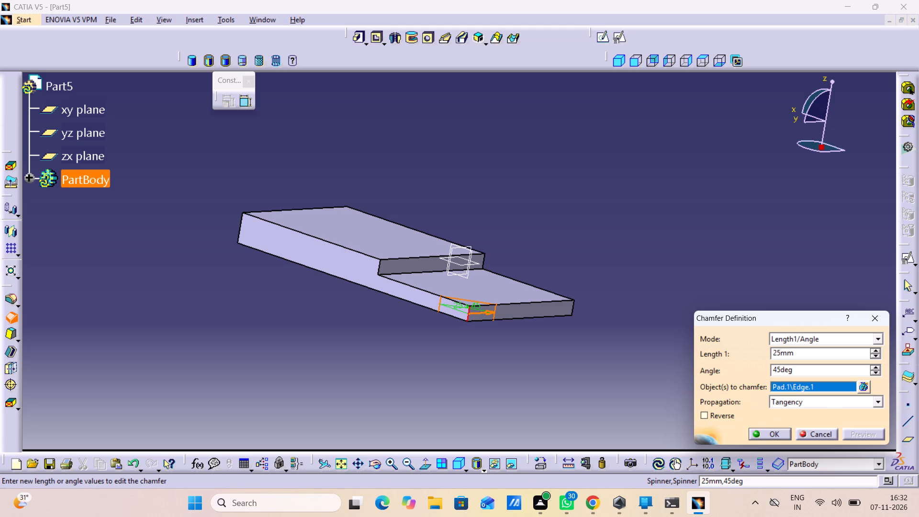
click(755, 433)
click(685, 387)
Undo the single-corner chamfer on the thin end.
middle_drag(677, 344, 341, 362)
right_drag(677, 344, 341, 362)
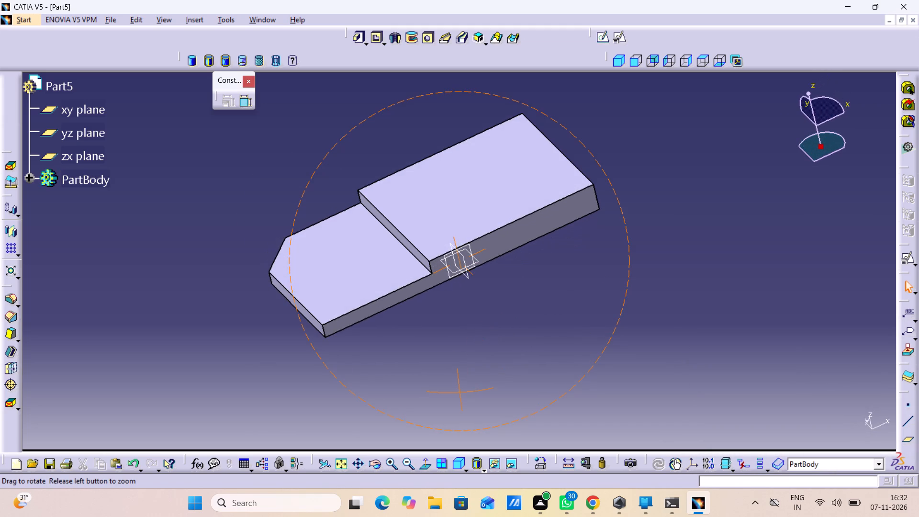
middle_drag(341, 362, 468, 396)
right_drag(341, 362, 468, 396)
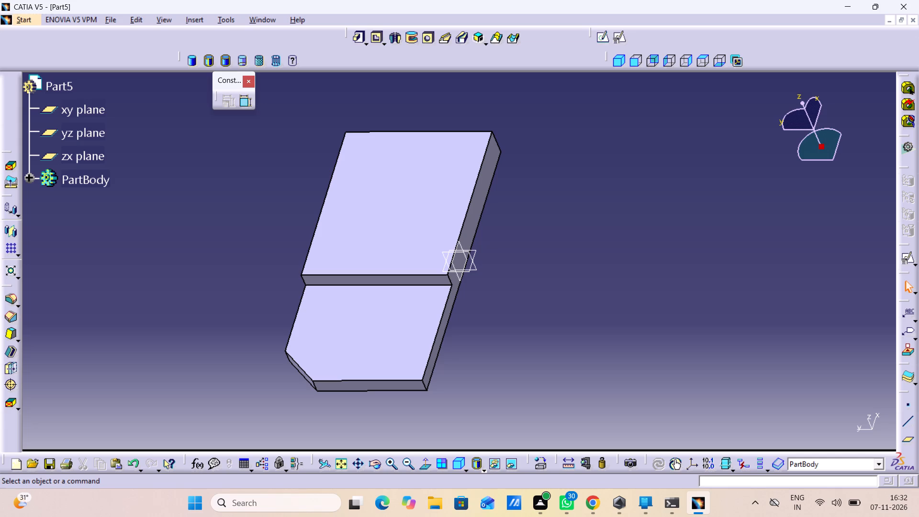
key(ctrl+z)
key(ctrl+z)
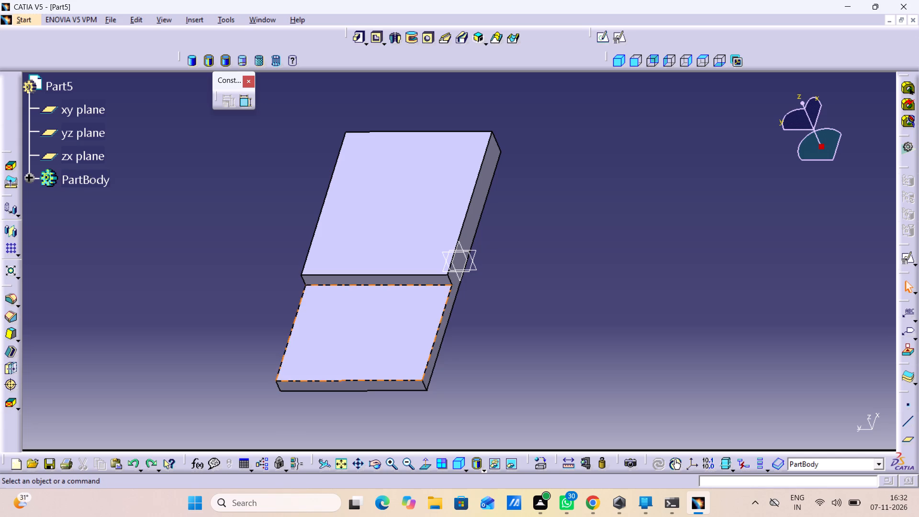
Chamfer both vertical corner edges of the thin end together, with a length of 25 mm at 45 degrees.
click(26, 177)
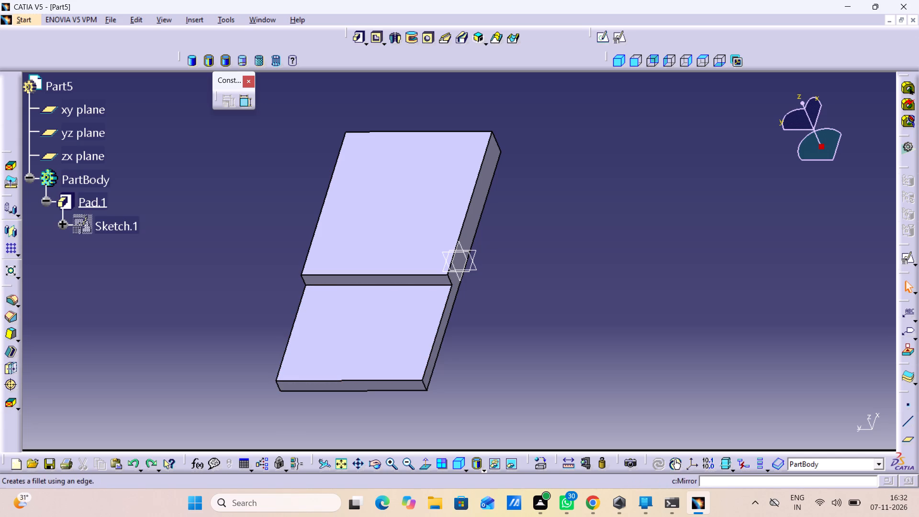
double_click(8, 317)
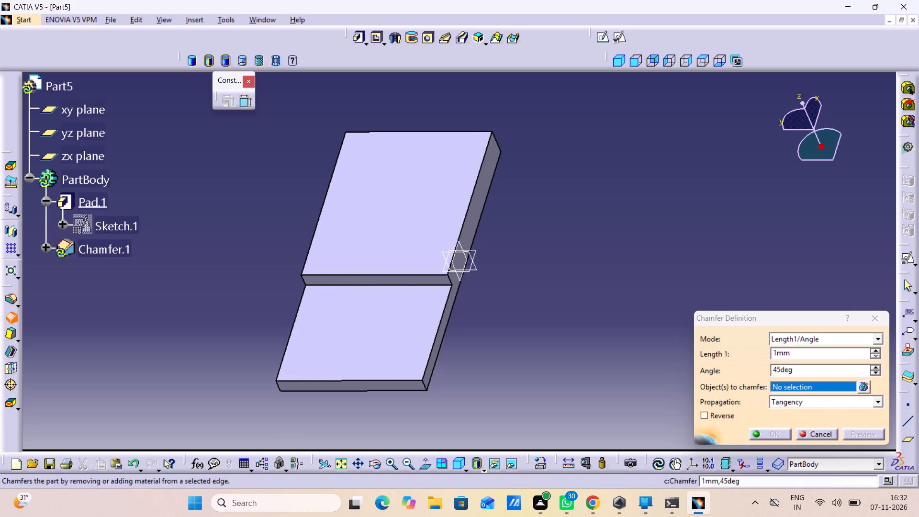
click(276, 386)
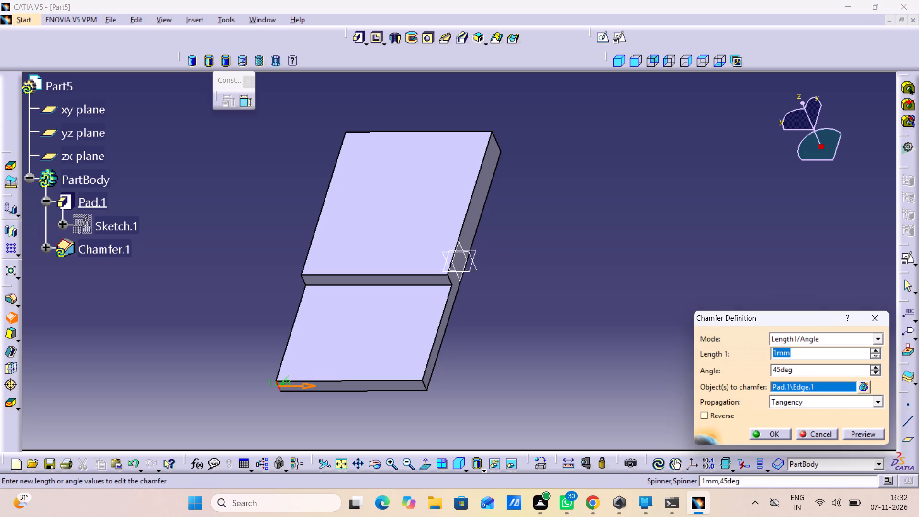
click(426, 386)
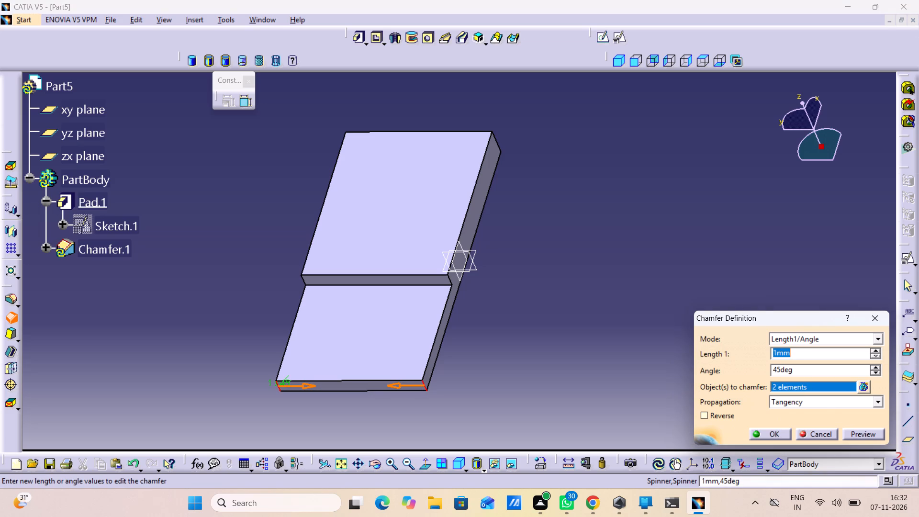
text(25)
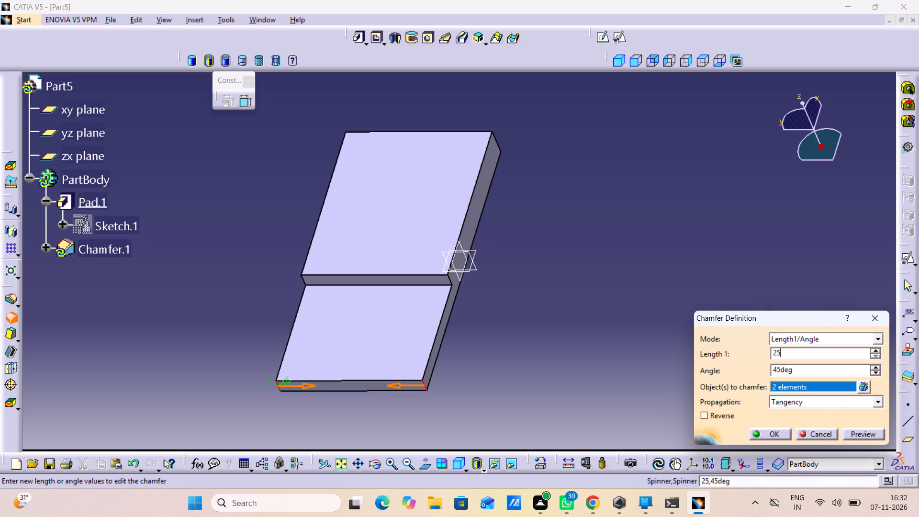
click(863, 430)
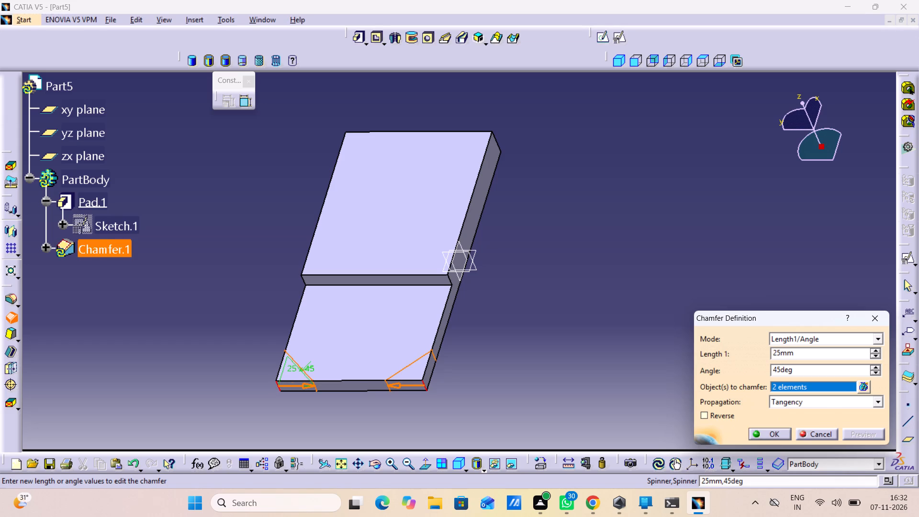
click(775, 433)
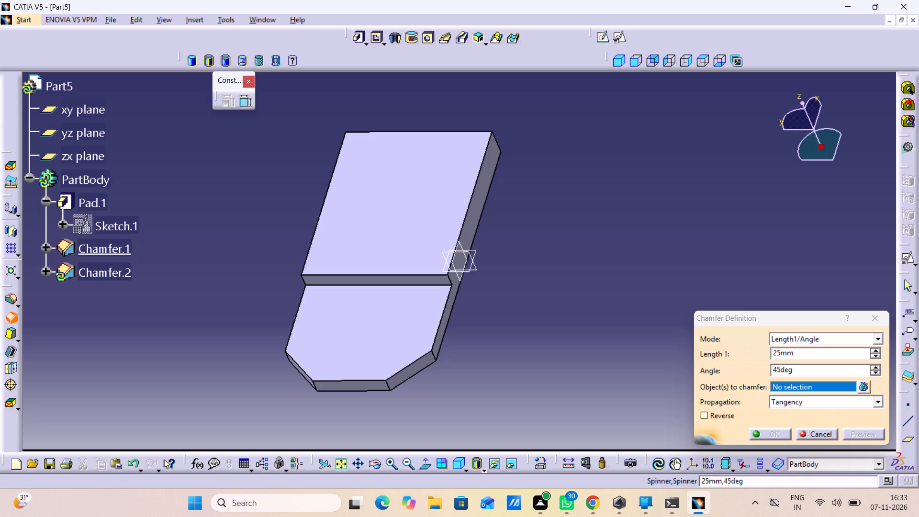
click(819, 439)
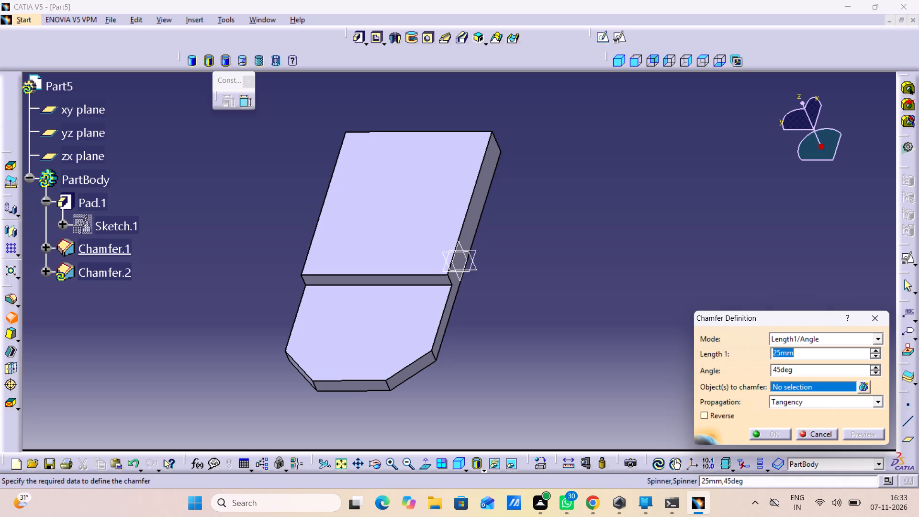
click(817, 430)
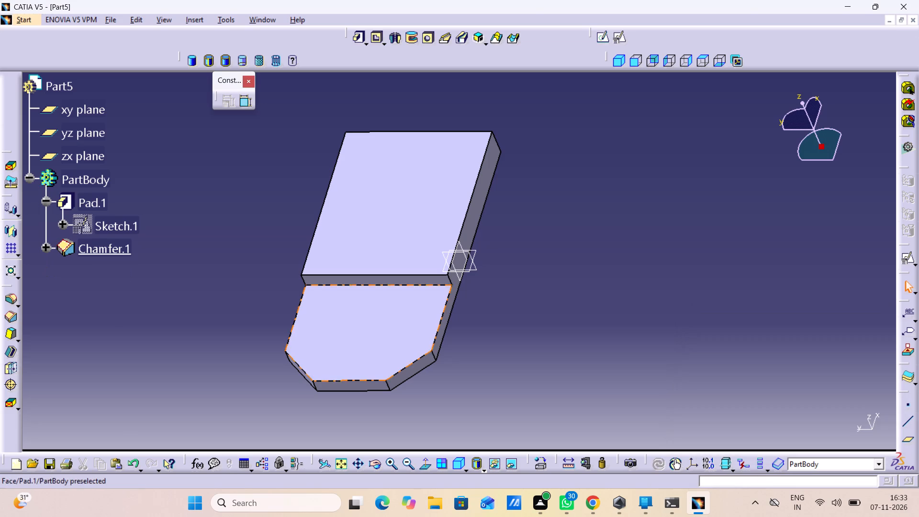
Set the length of the thin end's two-corner chamfer to 20 mm.
double_click(67, 244)
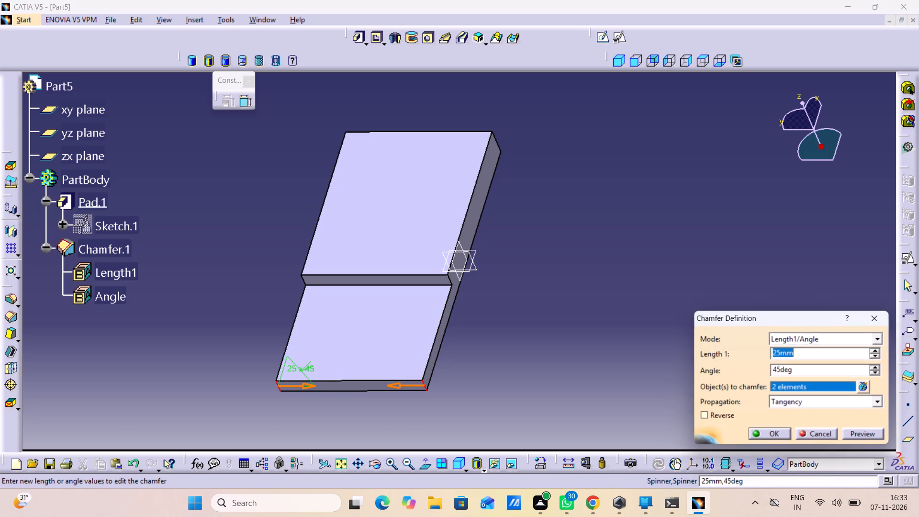
text(20)
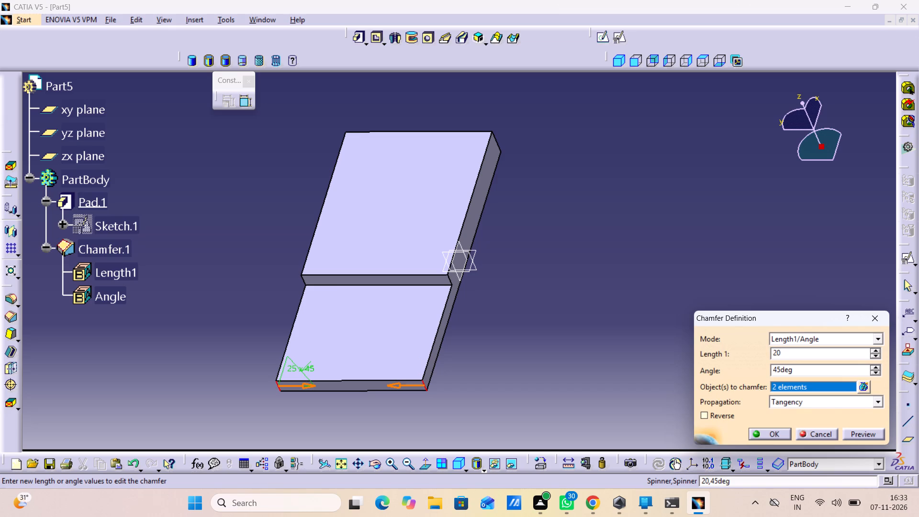
click(854, 434)
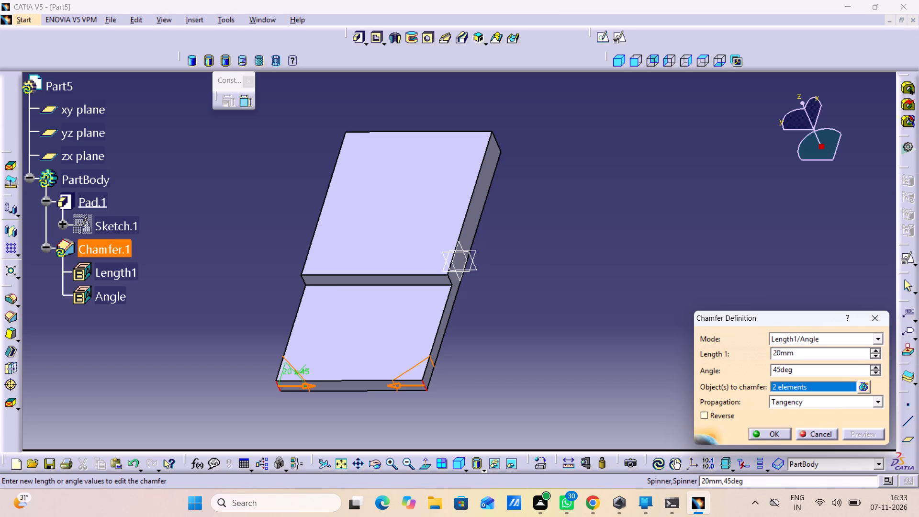
click(778, 435)
click(584, 364)
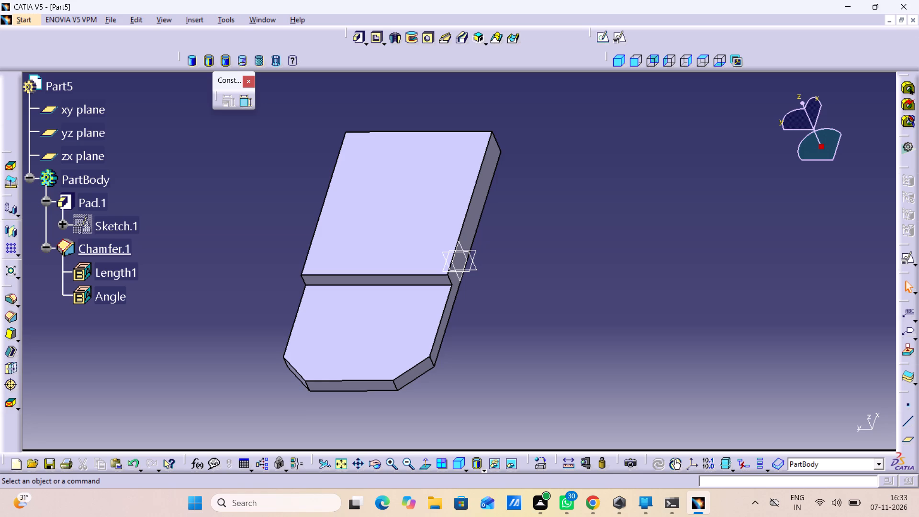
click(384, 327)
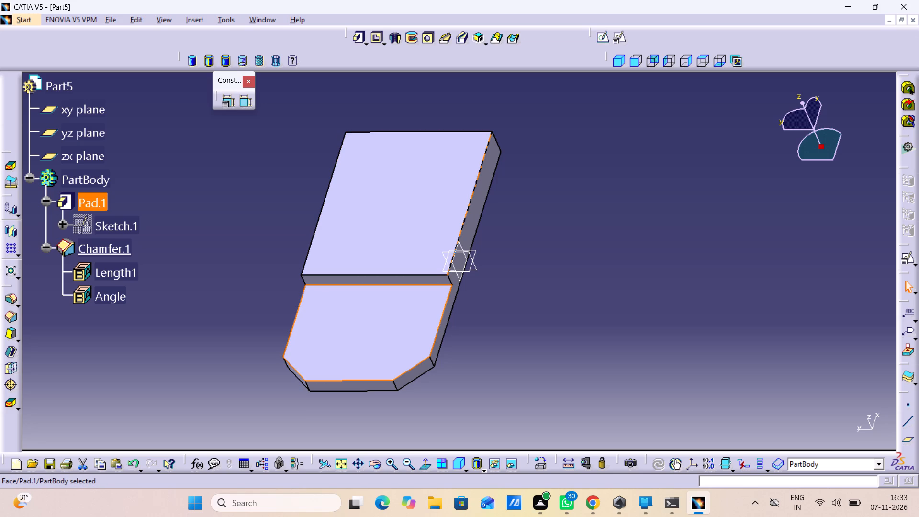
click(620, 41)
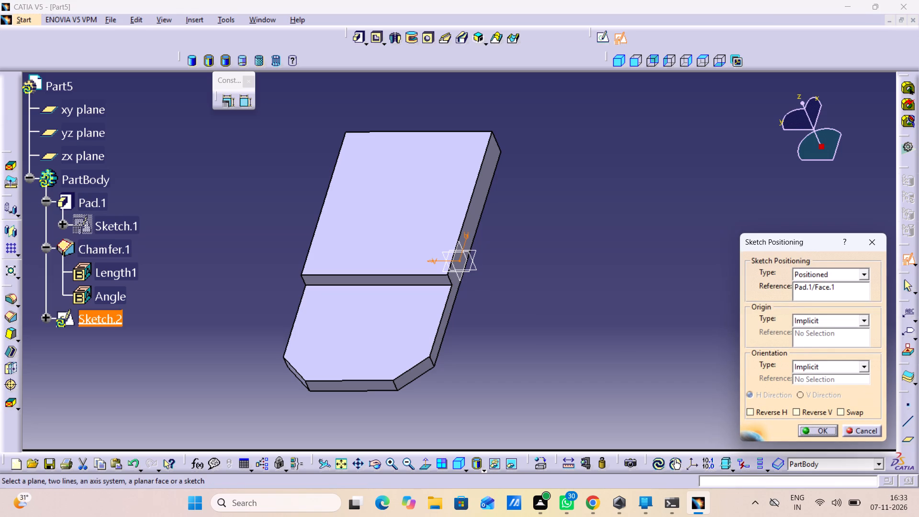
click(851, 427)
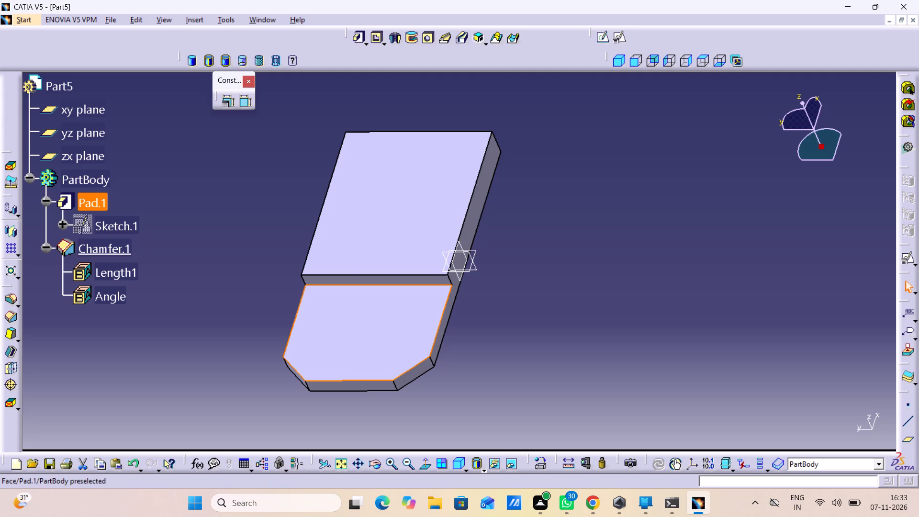
Edit the pad to use a mirrored extent with a length of 50 mm.
double_click(82, 202)
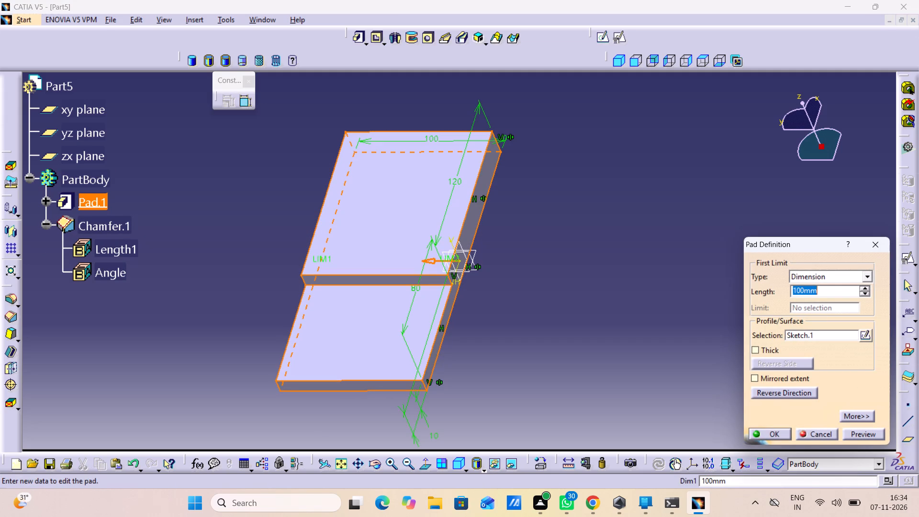
click(778, 377)
drag(818, 292, 783, 284)
text(50)
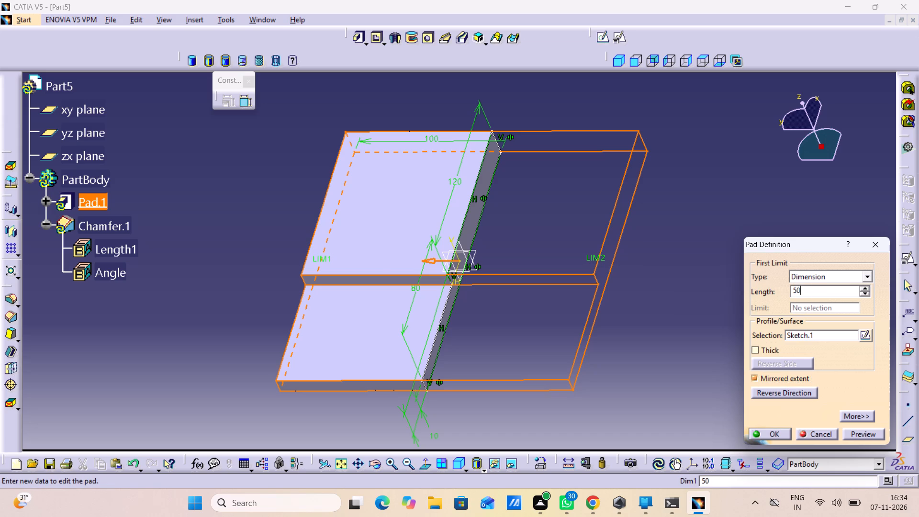
key(Return)
click(783, 284)
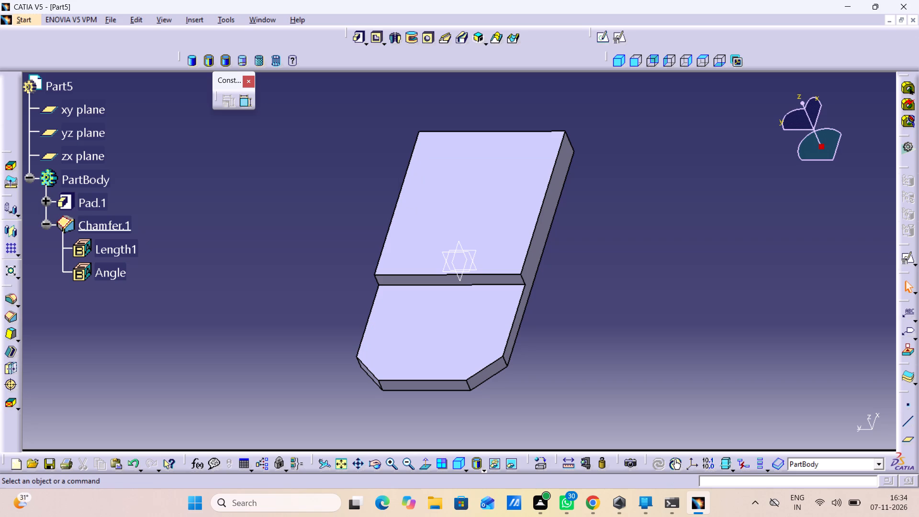
Create a positioned sketch on the top face of the thin step, with axes swapped and both H and V directions reversed.
click(483, 305)
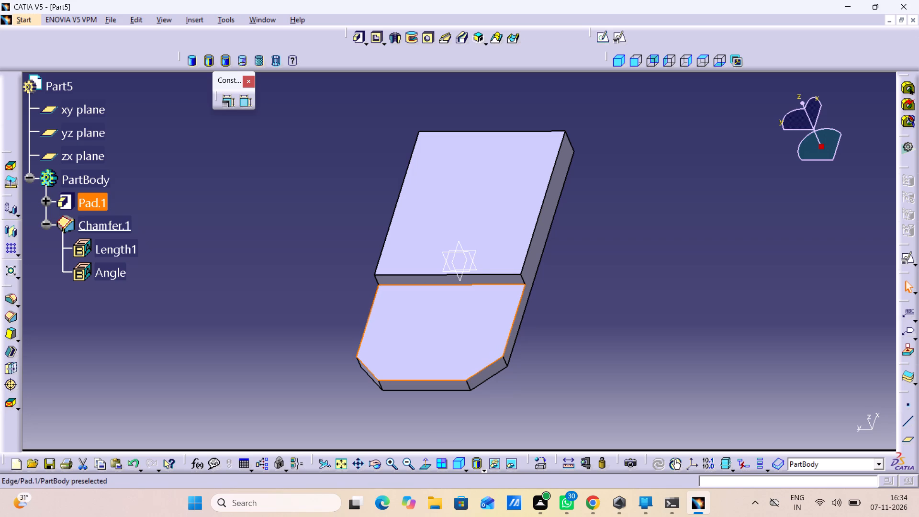
click(625, 36)
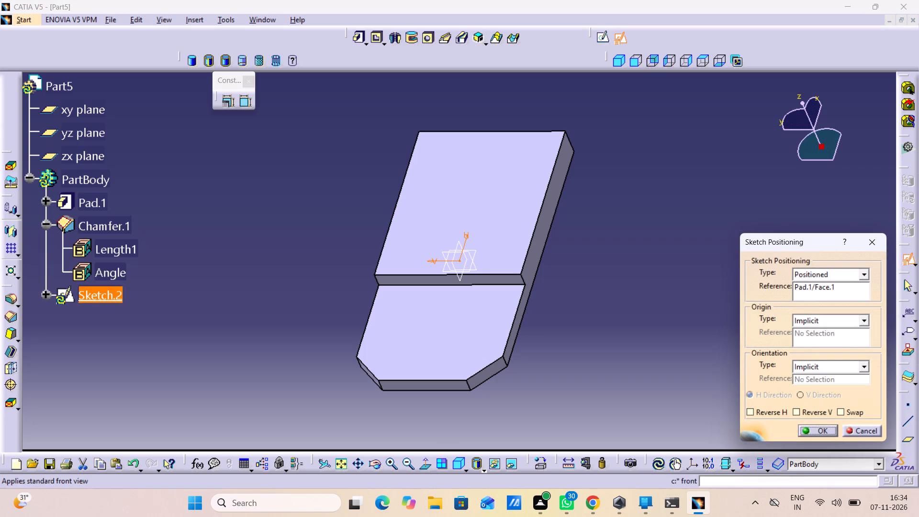
click(839, 411)
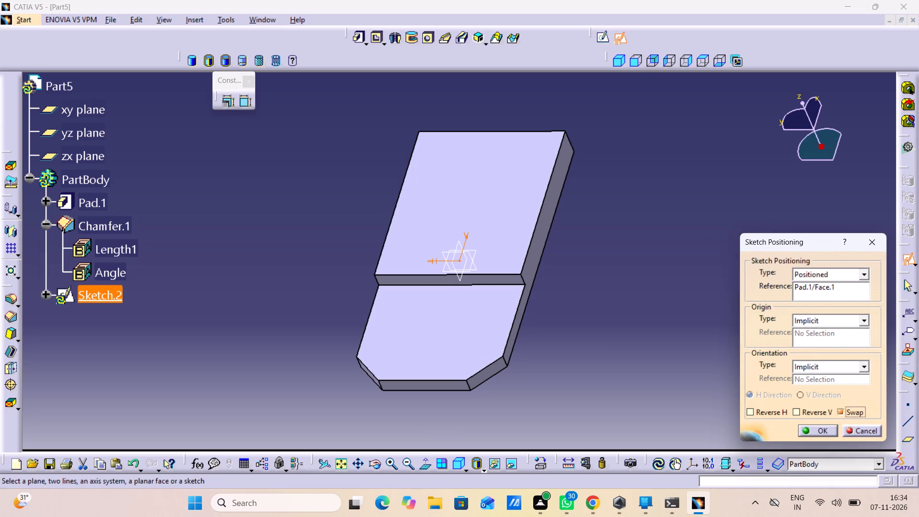
click(808, 409)
click(778, 413)
click(802, 428)
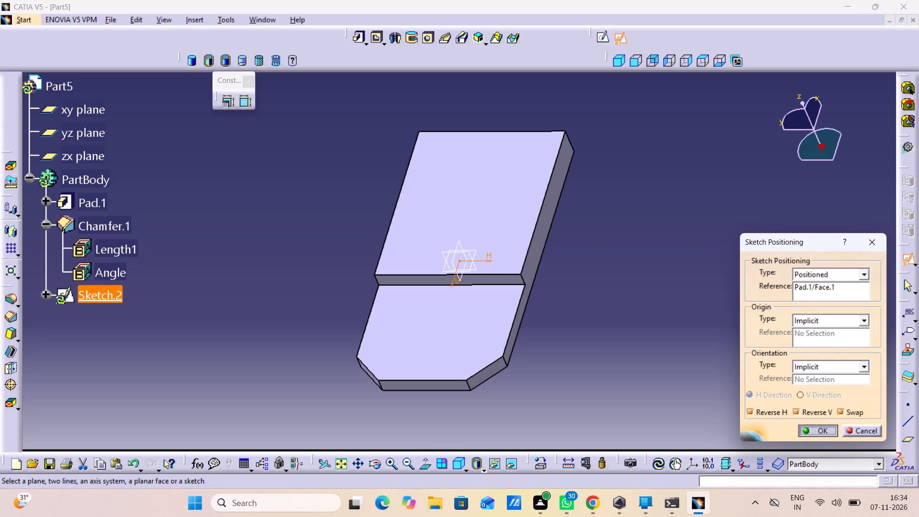
middle_drag(755, 380, 629, 305)
right_drag(754, 379, 629, 305)
middle_drag(629, 305, 601, 299)
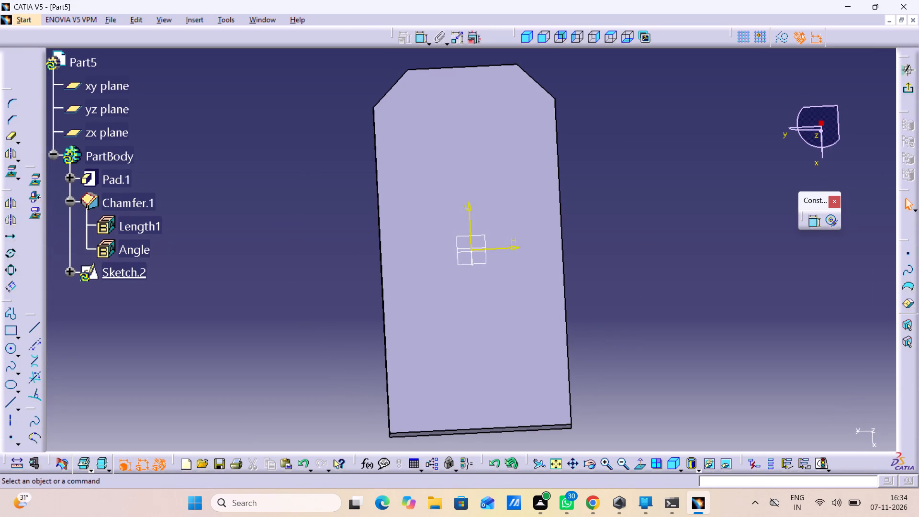
Undo the positioned sketch created on the thin step's face.
middle_drag(650, 301, 281, 166)
right_drag(650, 301, 281, 166)
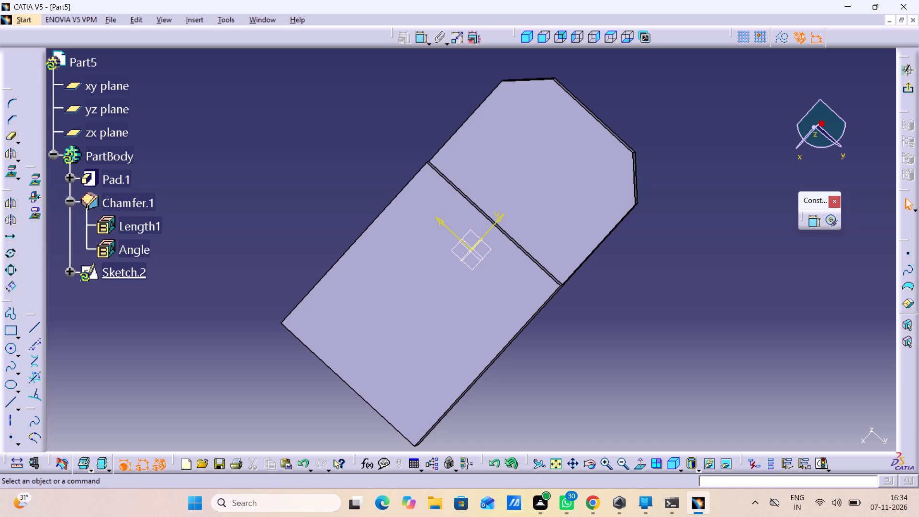
key(ctrl+z)
key(ctrl+z)
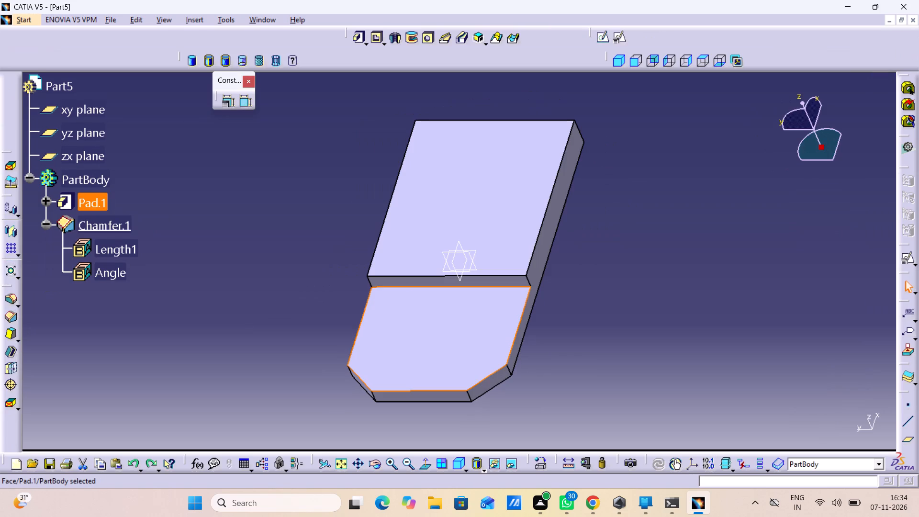
Open the pad's definition and check its length and mirrored extent settings.
double_click(90, 207)
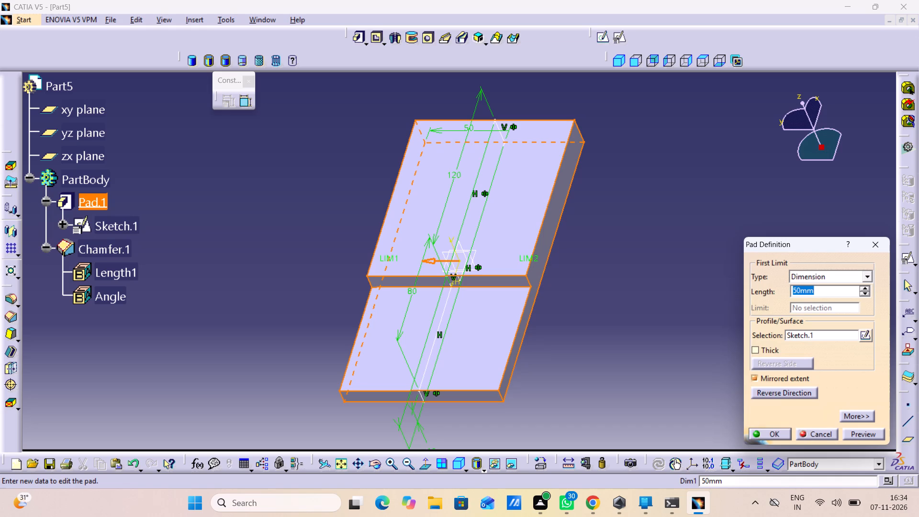
click(771, 429)
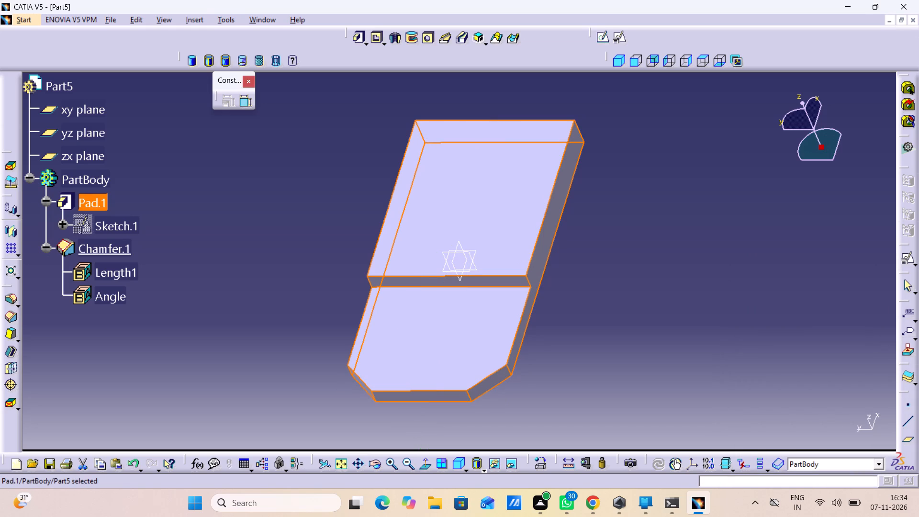
Create a positioned sketch on the top face of the thin step, with axes swapped and the V direction reversed.
click(452, 339)
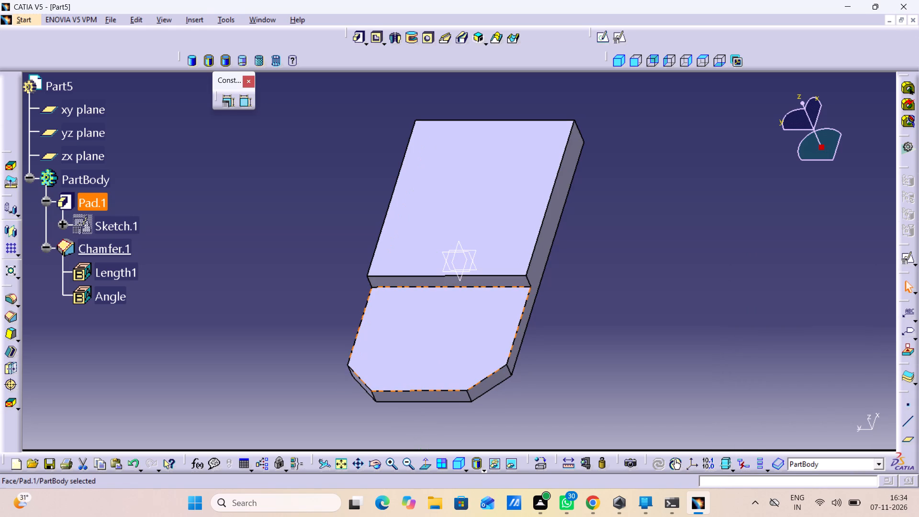
click(452, 339)
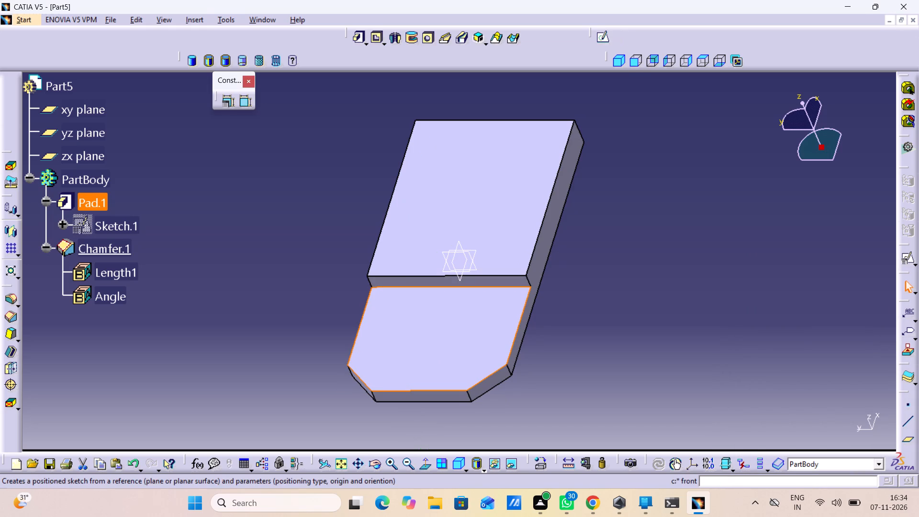
click(625, 39)
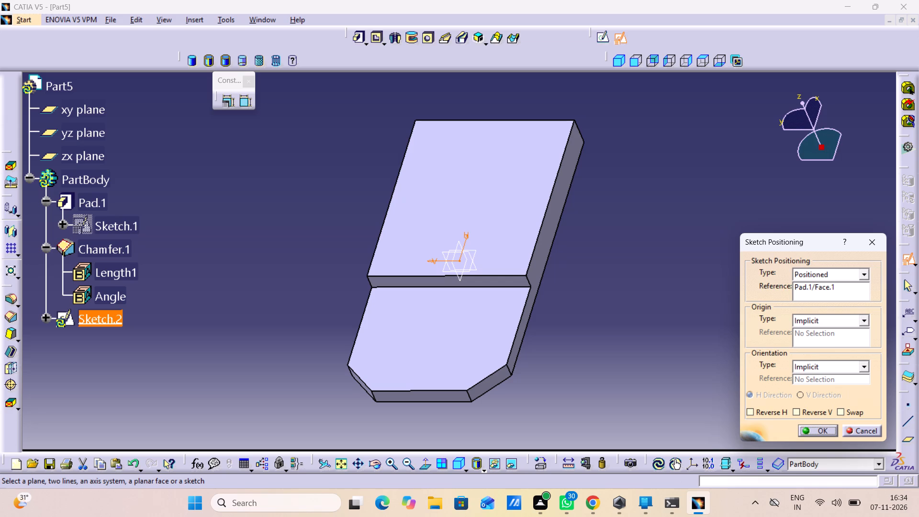
click(842, 413)
click(814, 413)
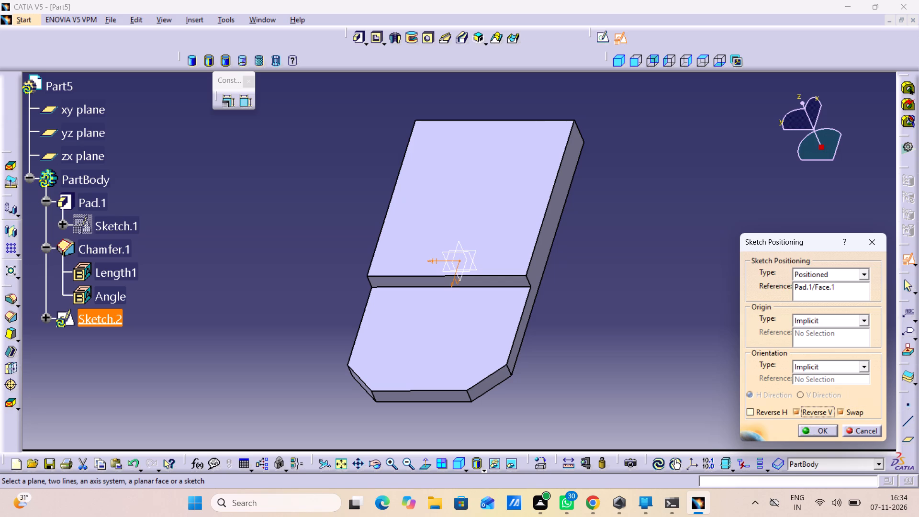
middle_drag(729, 380, 411, 260)
right_drag(726, 376, 411, 260)
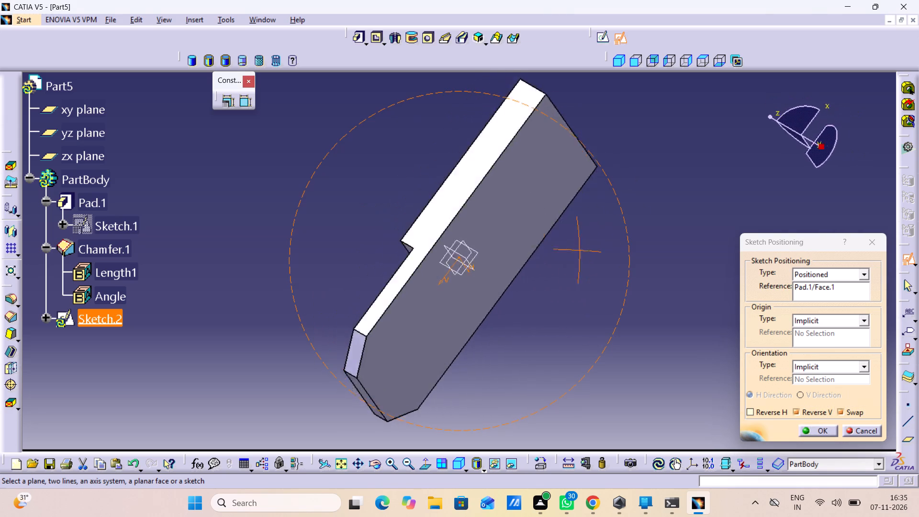
right_drag(411, 260, 572, 322)
middle_drag(411, 260, 572, 322)
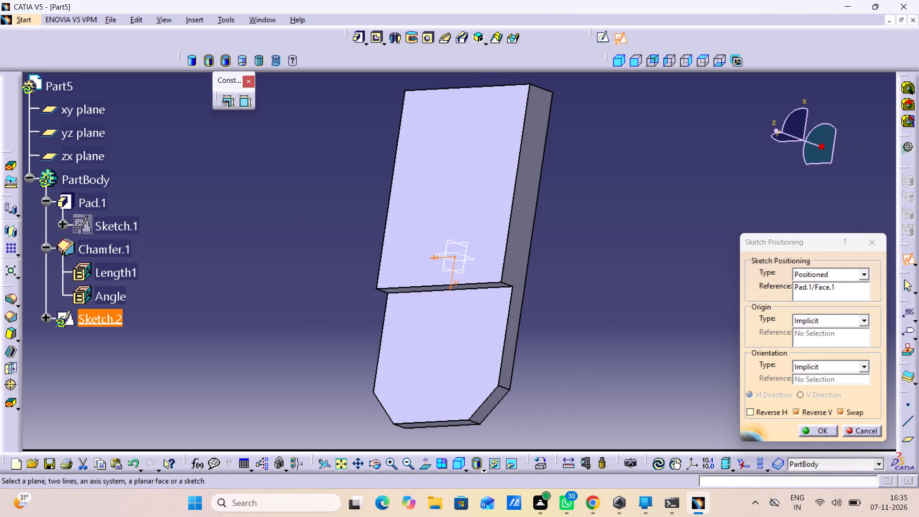
click(816, 427)
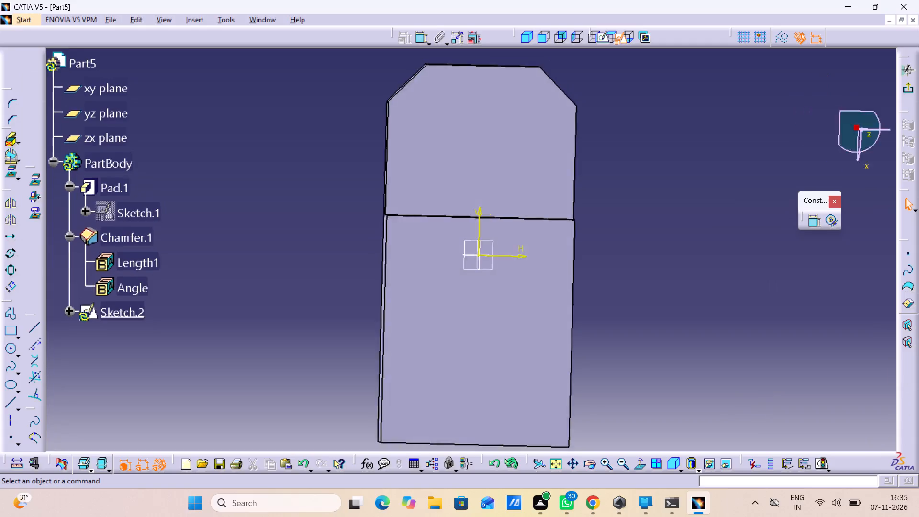
Examine the sketch axes' orientation relative to the stepped plate and look normal to the sketch plane.
middle_drag(789, 385, 523, 311)
right_drag(789, 385, 523, 311)
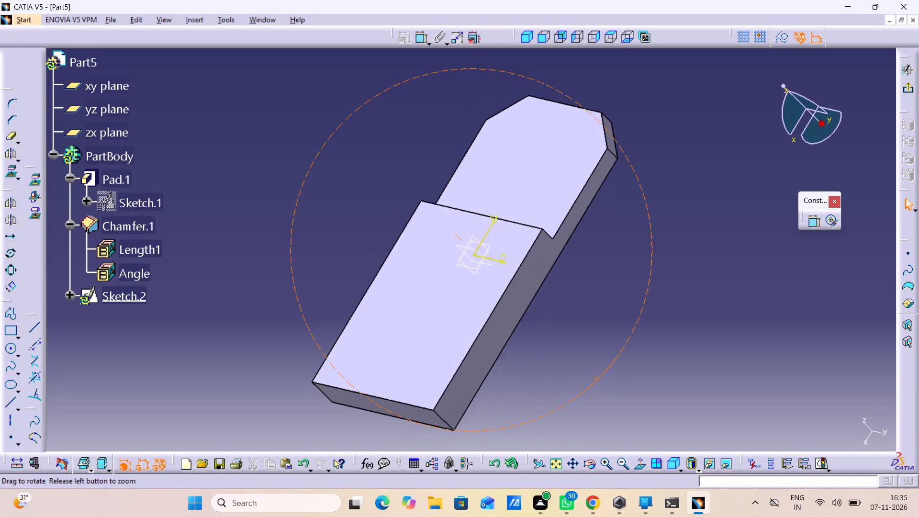
right_drag(523, 311, 620, 406)
middle_drag(523, 311, 620, 406)
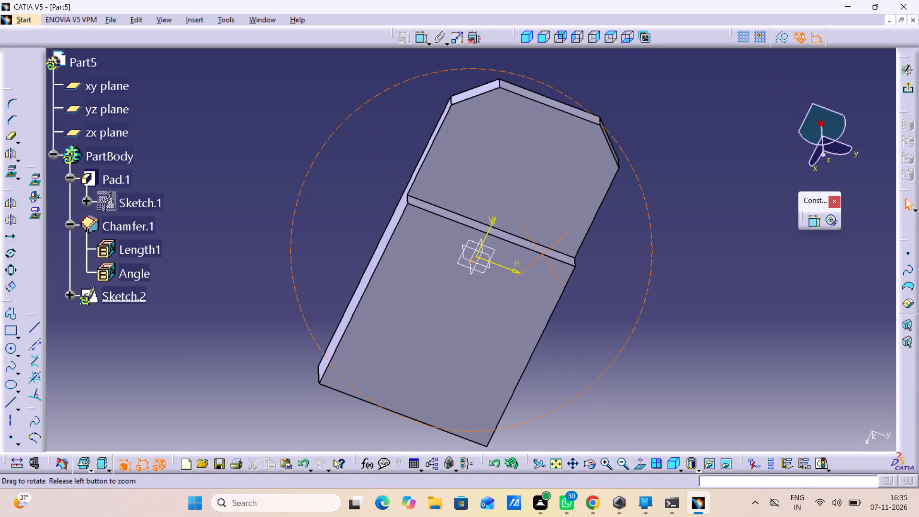
middle_drag(620, 406, 608, 386)
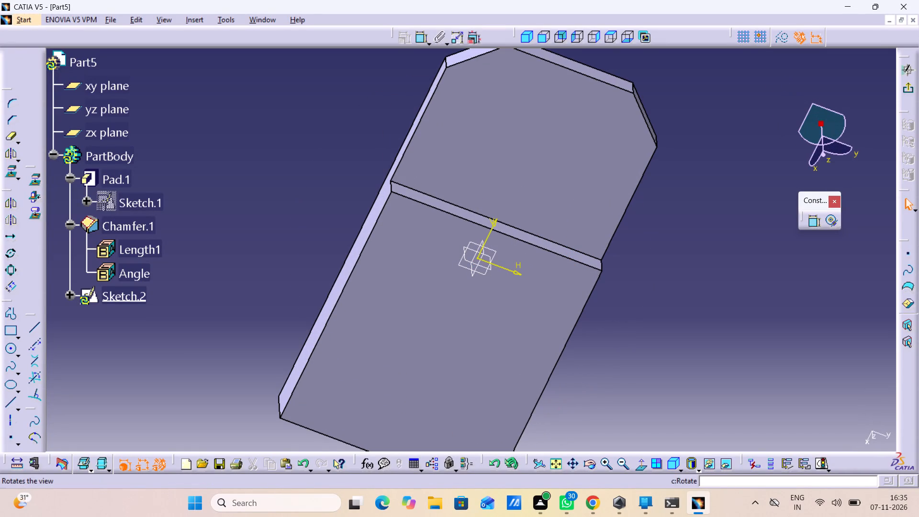
click(638, 466)
middle_drag(677, 352, 678, 350)
right_drag(678, 350, 607, 367)
middle_drag(678, 350, 608, 367)
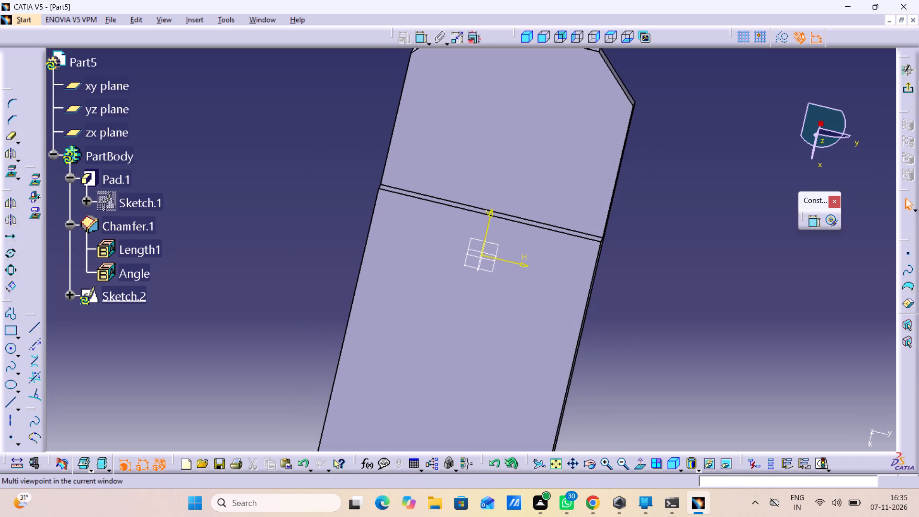
click(645, 467)
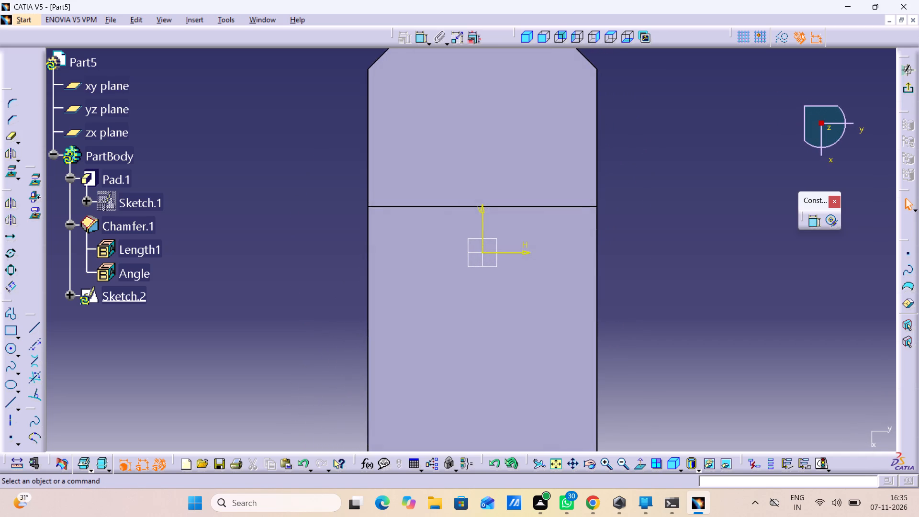
Sketch two circles near the chamfered corners, about 9.7 mm in diameter on the negative H side and about 14.2 mm on the positive H side.
middle_drag(738, 387, 824, 516)
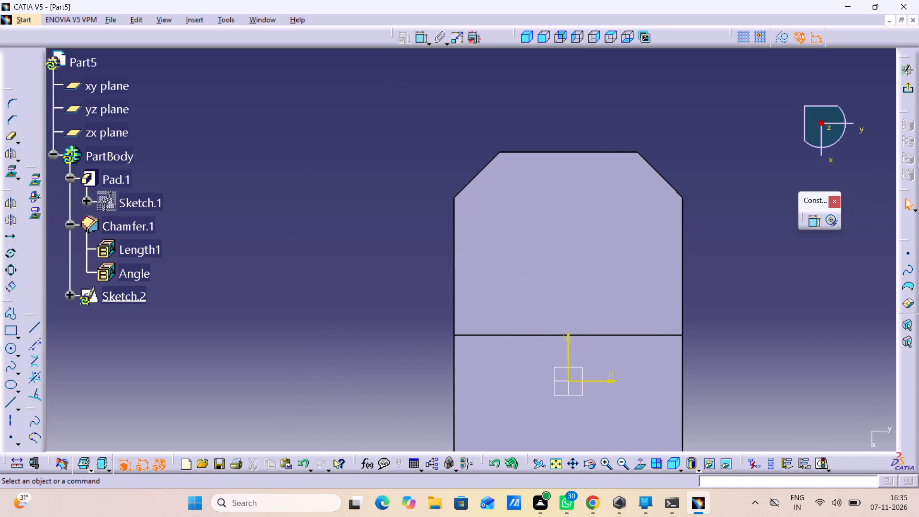
double_click(12, 350)
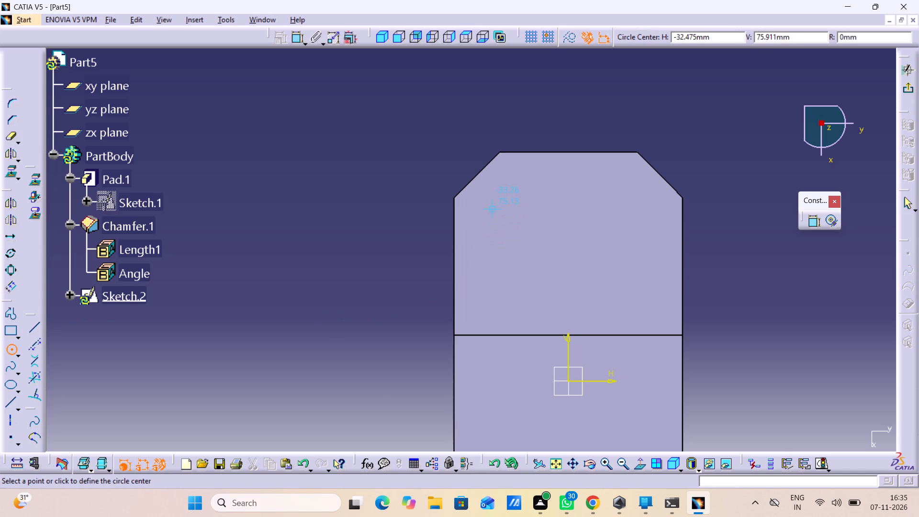
click(495, 207)
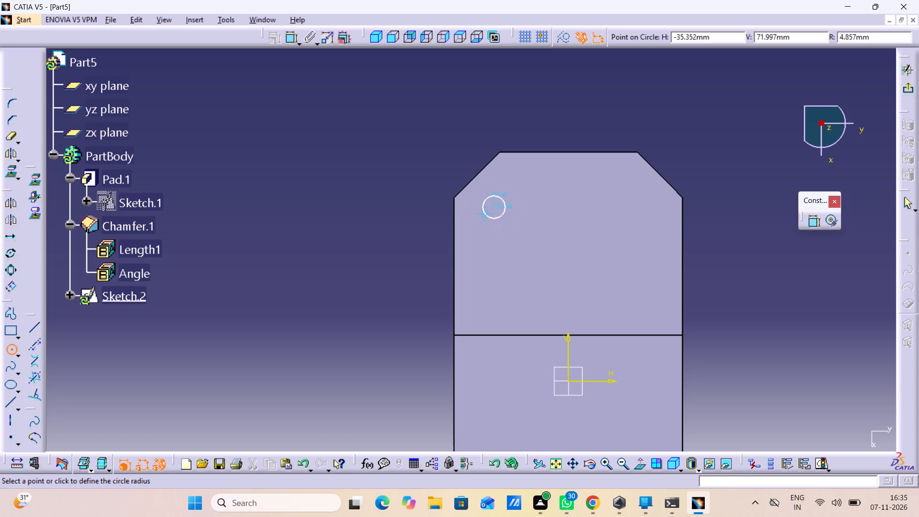
click(488, 217)
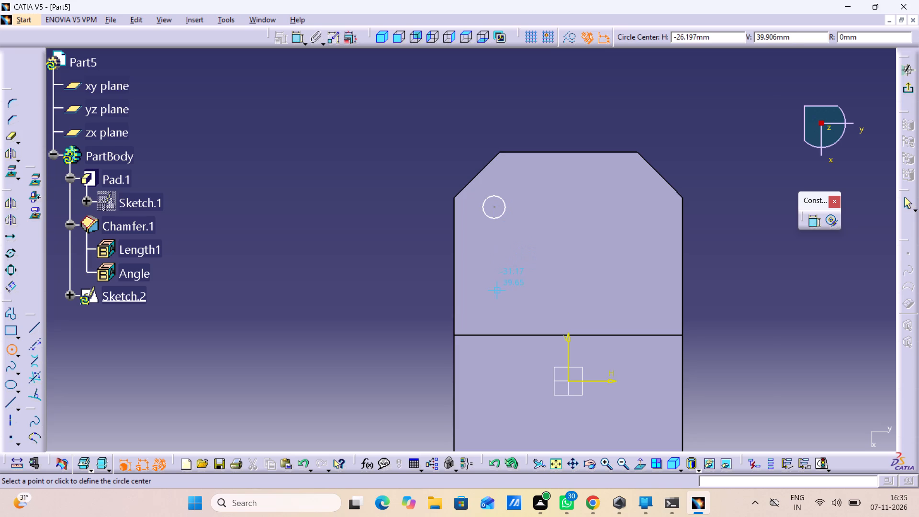
click(638, 208)
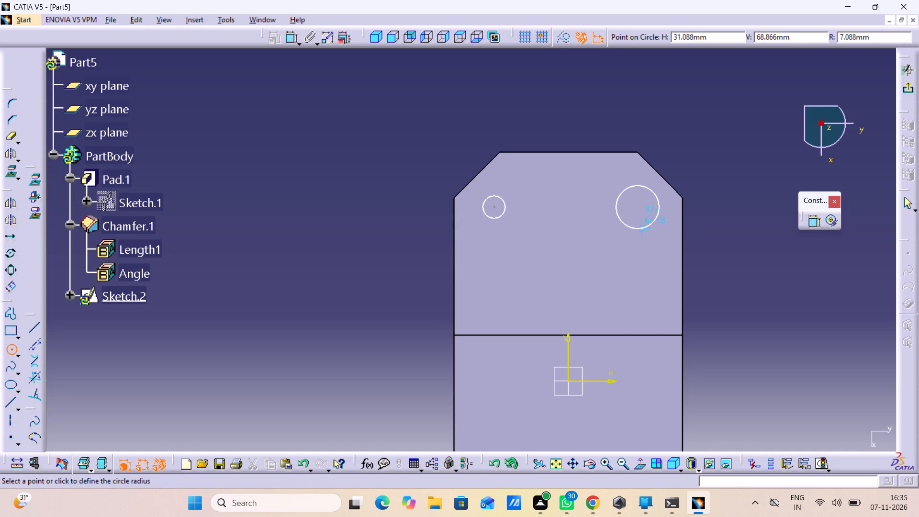
click(640, 223)
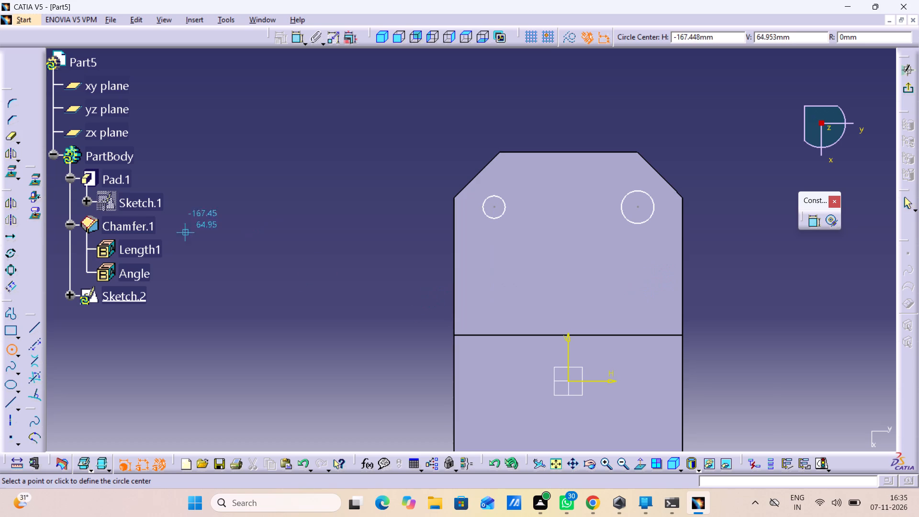
click(12, 353)
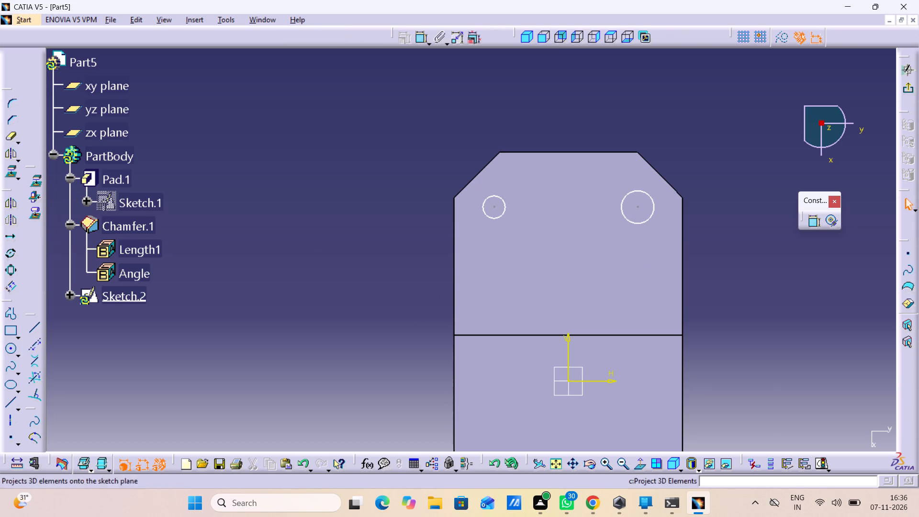
Dimension the diameters of both circles near the chamfered corners.
double_click(812, 226)
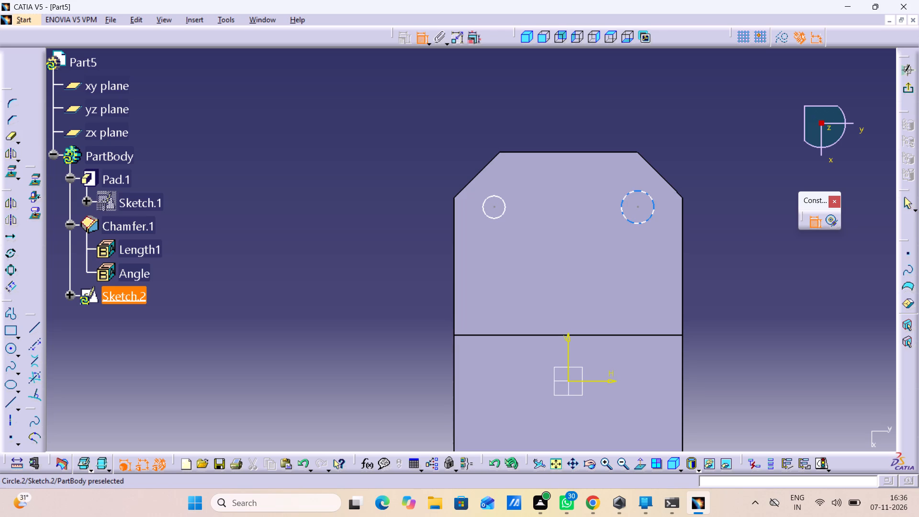
click(649, 197)
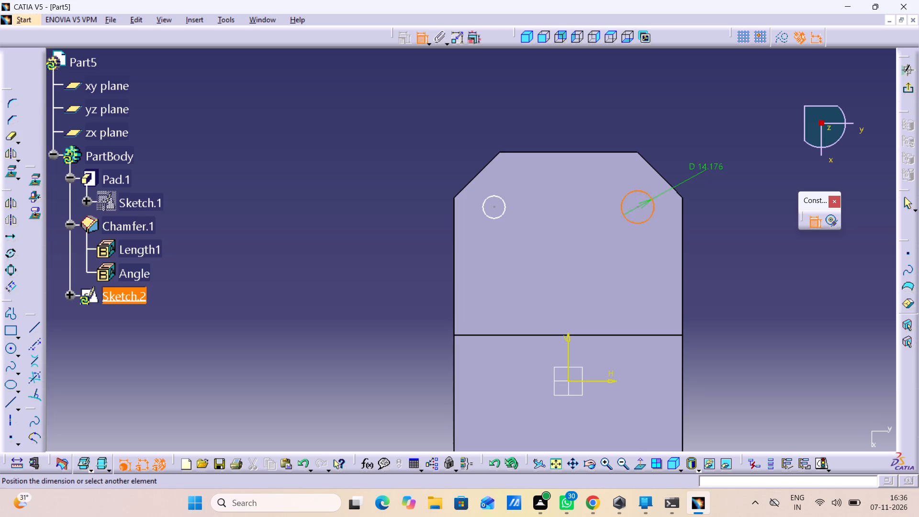
click(708, 165)
drag(499, 197, 500, 192)
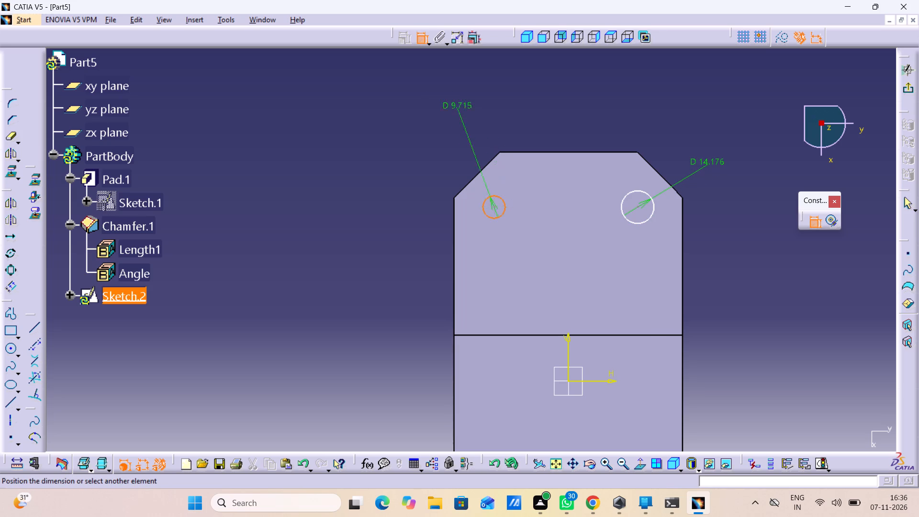
click(443, 140)
Set the diameters of both circles to 10 mm.
double_click(442, 133)
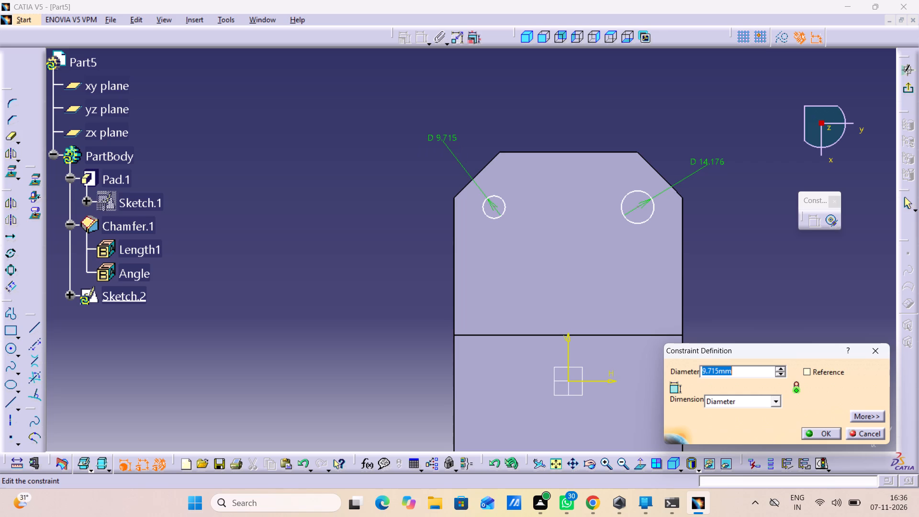
text(10)
key(Return)
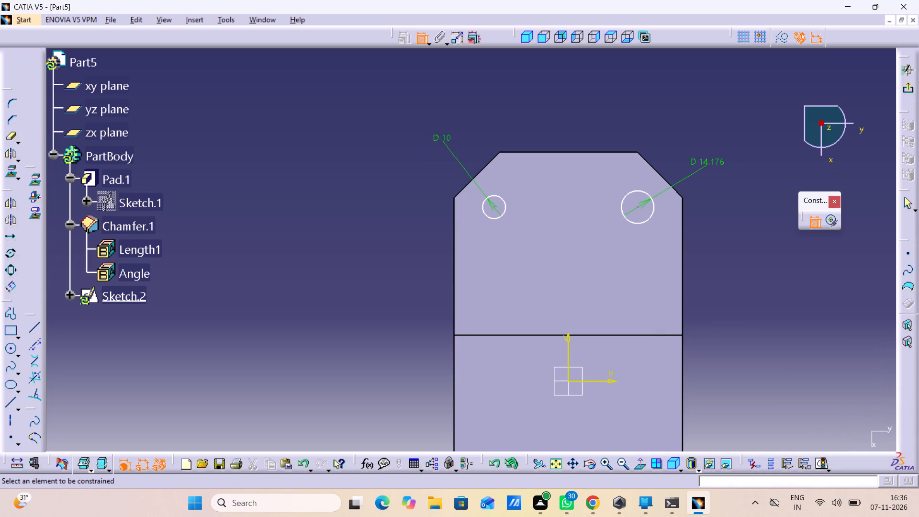
double_click(720, 160)
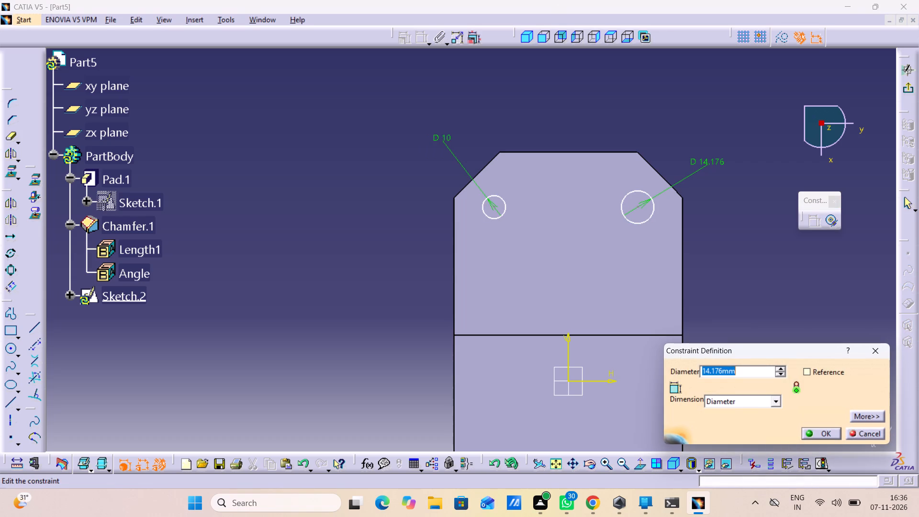
text(10)
key(Return)
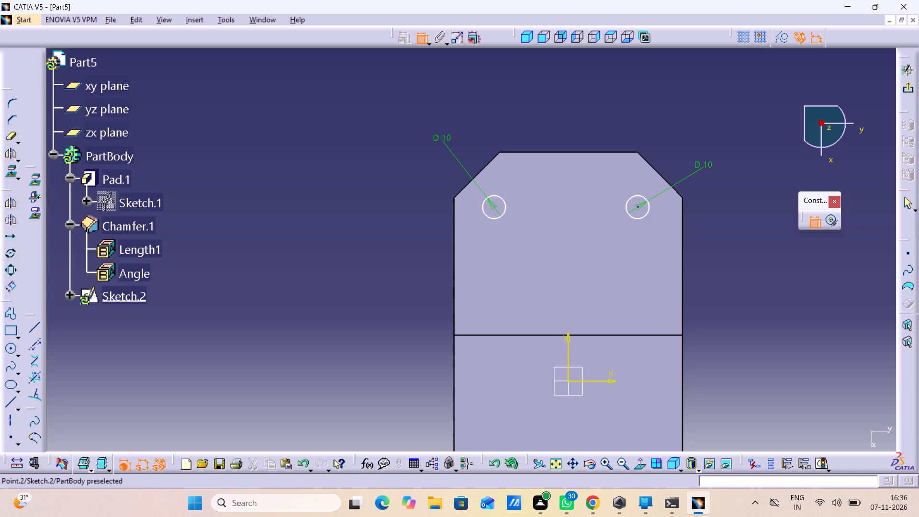
Dimension the positive-H circle's centre from the adjacent long side edge and set the distance to 25 mm.
click(638, 207)
click(684, 214)
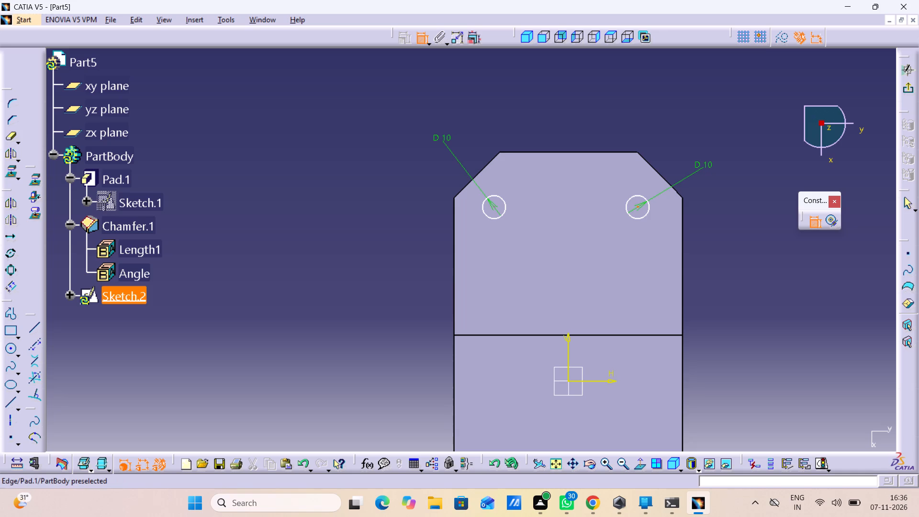
double_click(717, 94)
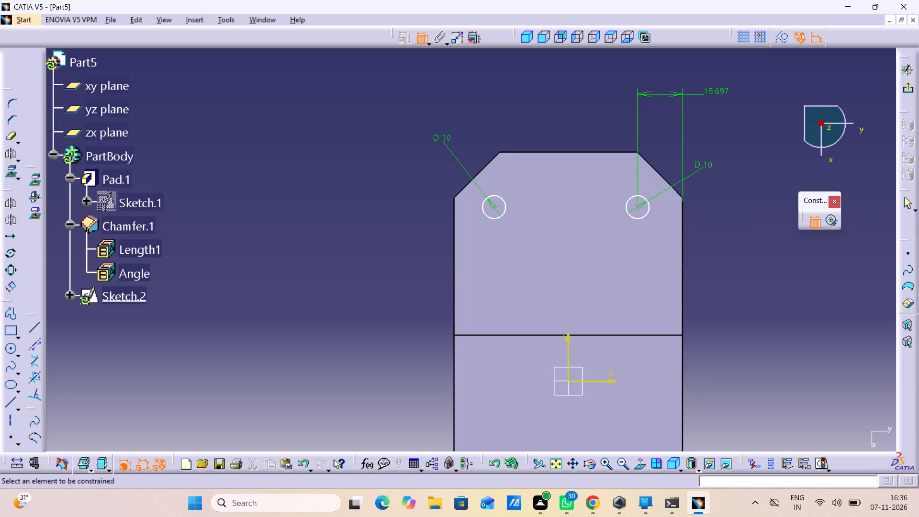
double_click(716, 90)
text(25)
key(Return)
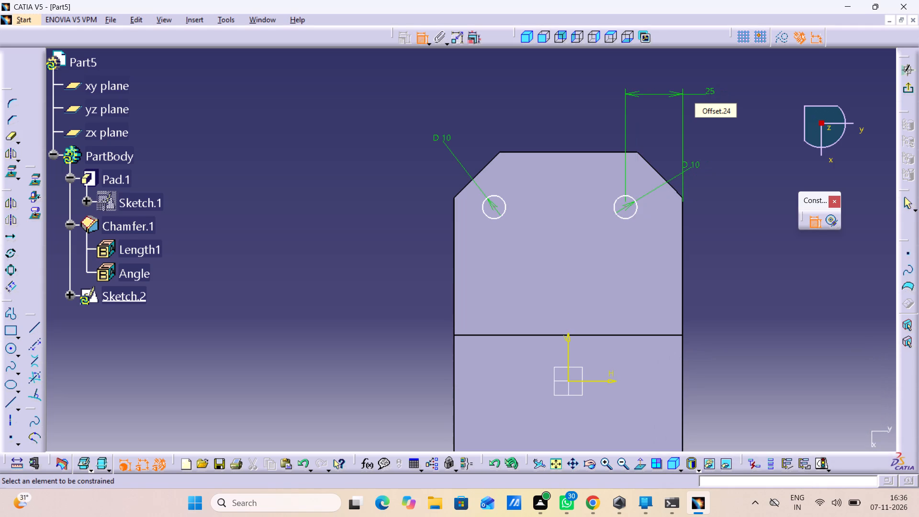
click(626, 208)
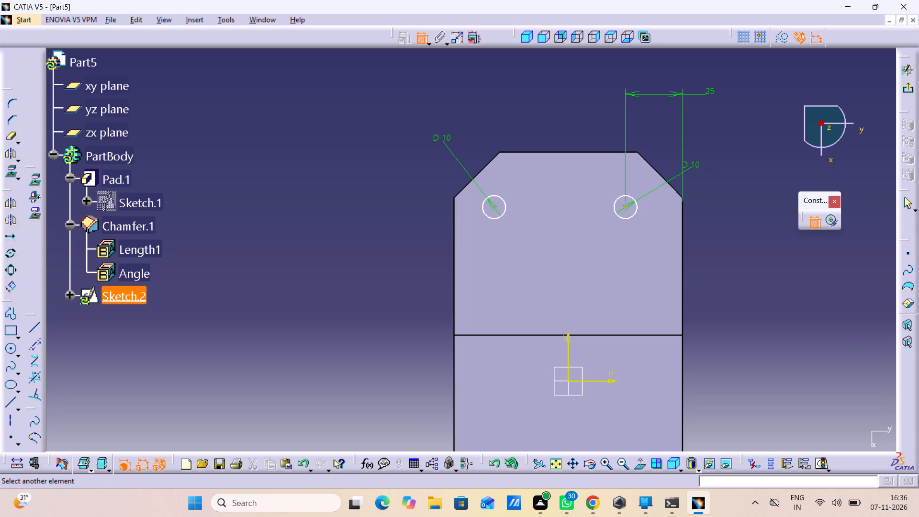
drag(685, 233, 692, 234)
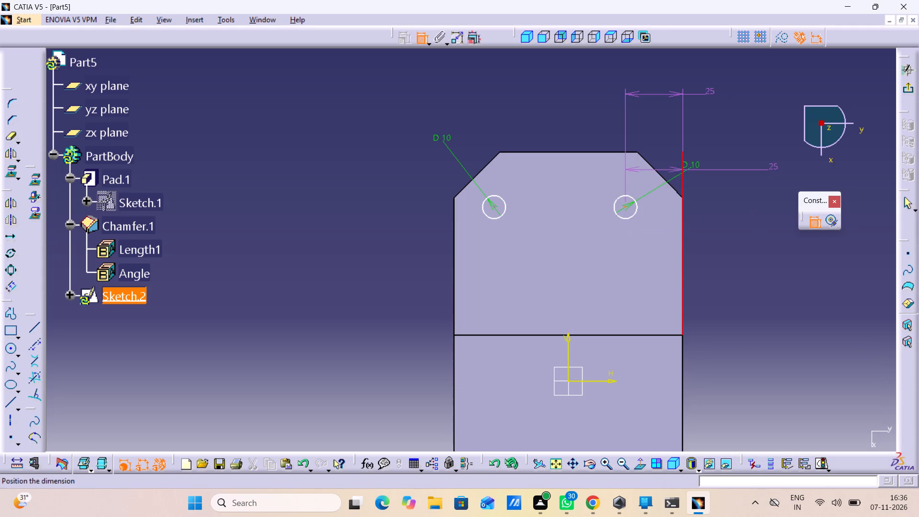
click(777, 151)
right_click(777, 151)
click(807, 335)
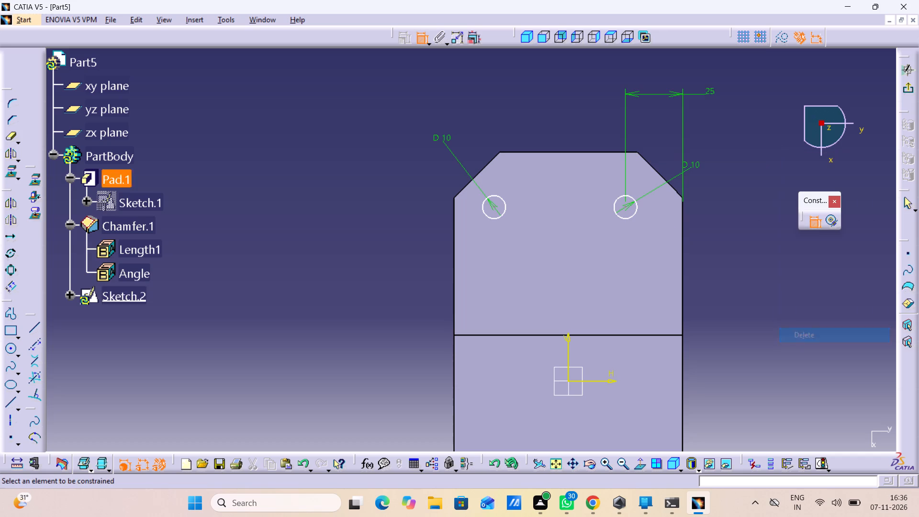
Dimension the positive-H circle's centre from the plate's chamfered end edge and set the distance to 20 mm.
click(626, 207)
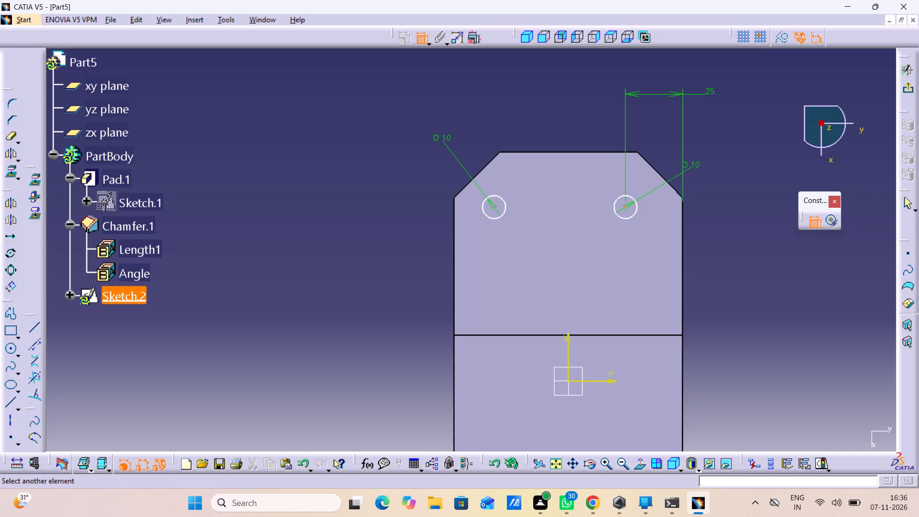
drag(629, 150, 635, 150)
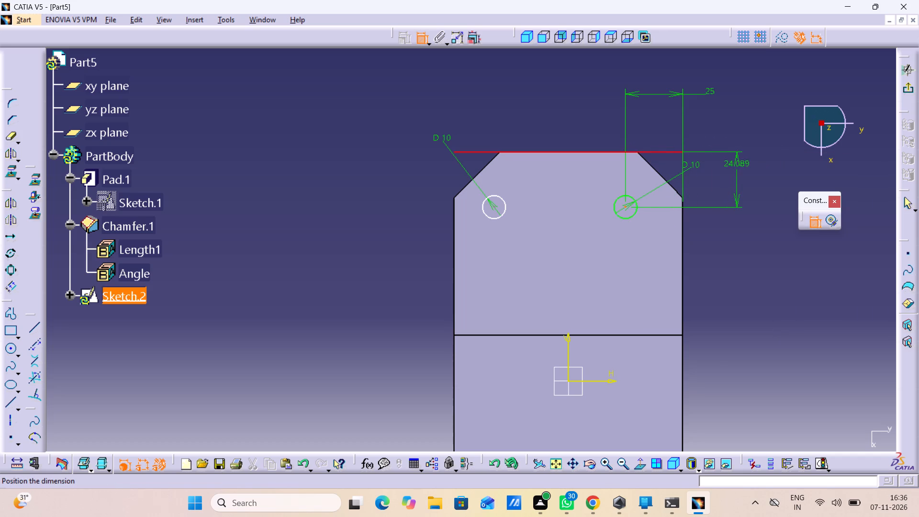
click(740, 181)
double_click(741, 178)
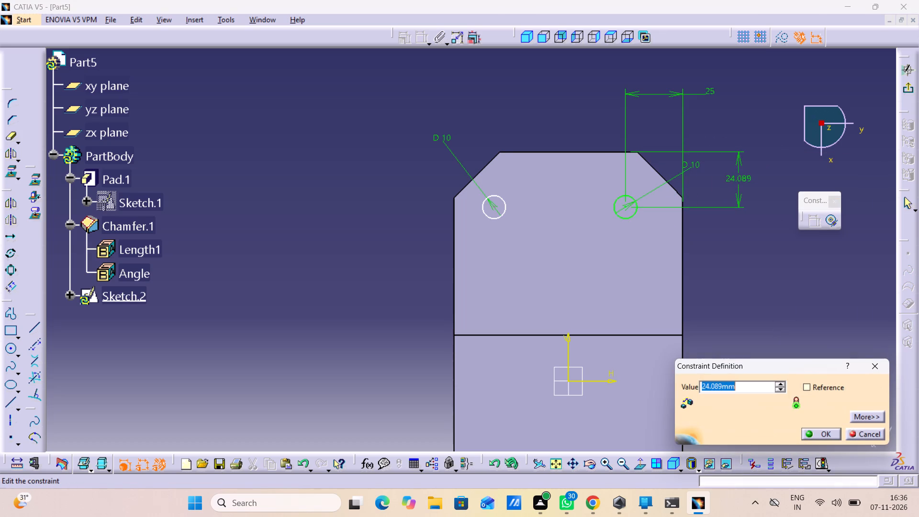
text(20)
key(Return)
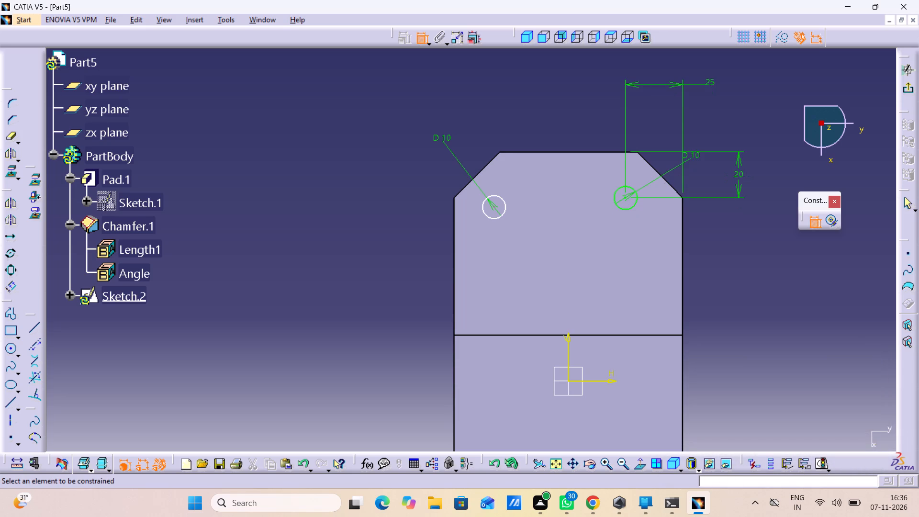
Dimension the negative-H circle's centre from the adjacent long side edge and set the distance to 25 mm.
click(493, 205)
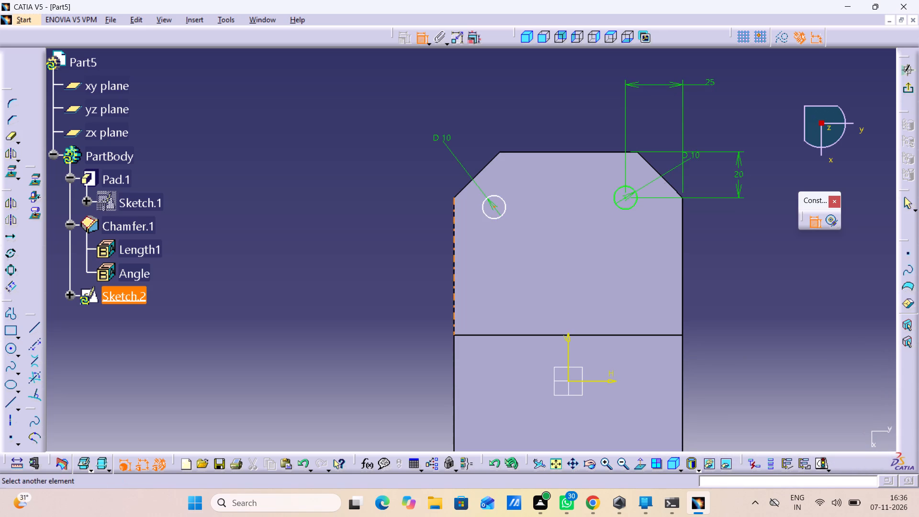
click(454, 206)
click(518, 103)
double_click(518, 98)
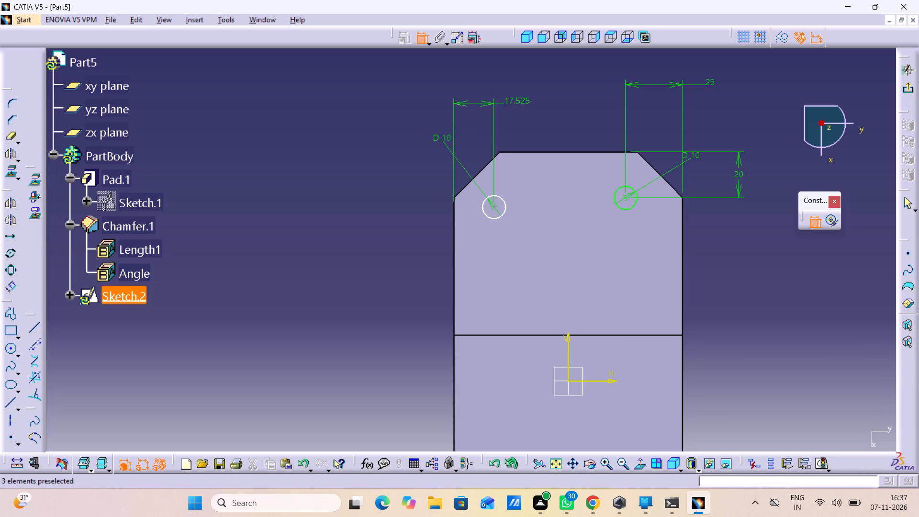
text(225)
key(Return)
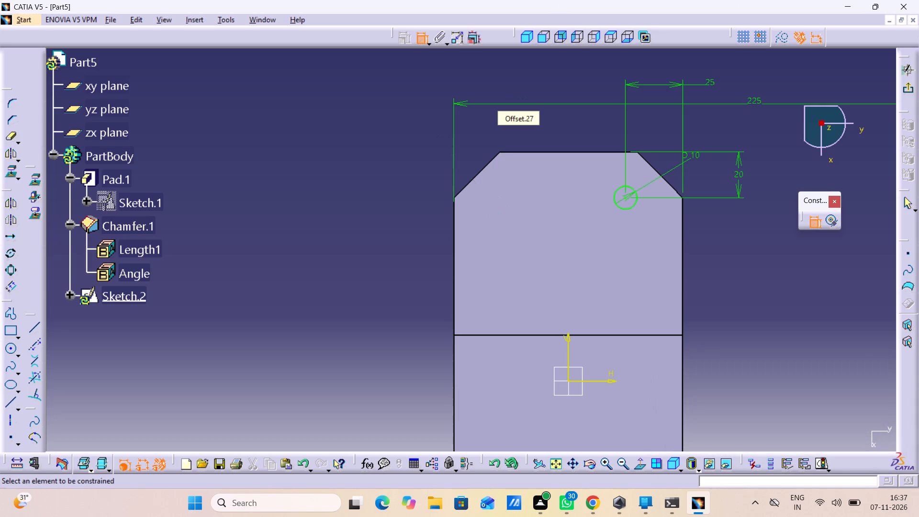
double_click(757, 96)
text(25)
key(Return)
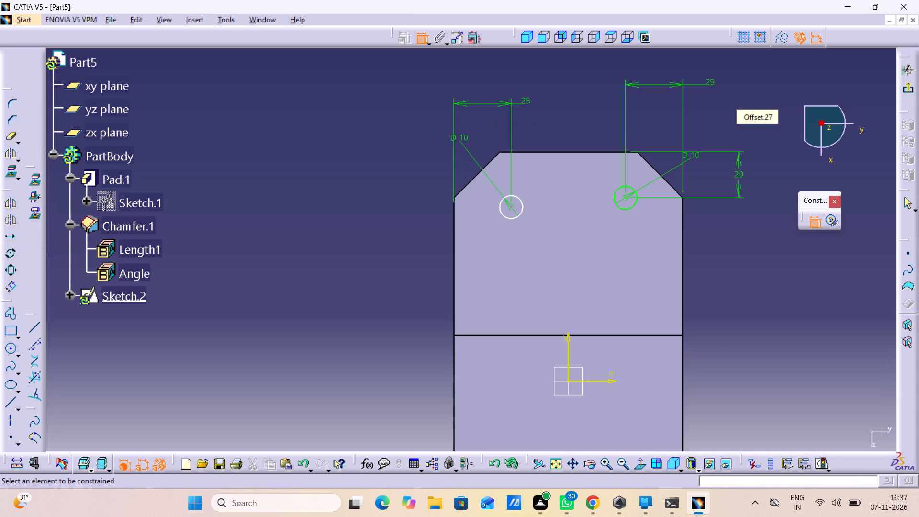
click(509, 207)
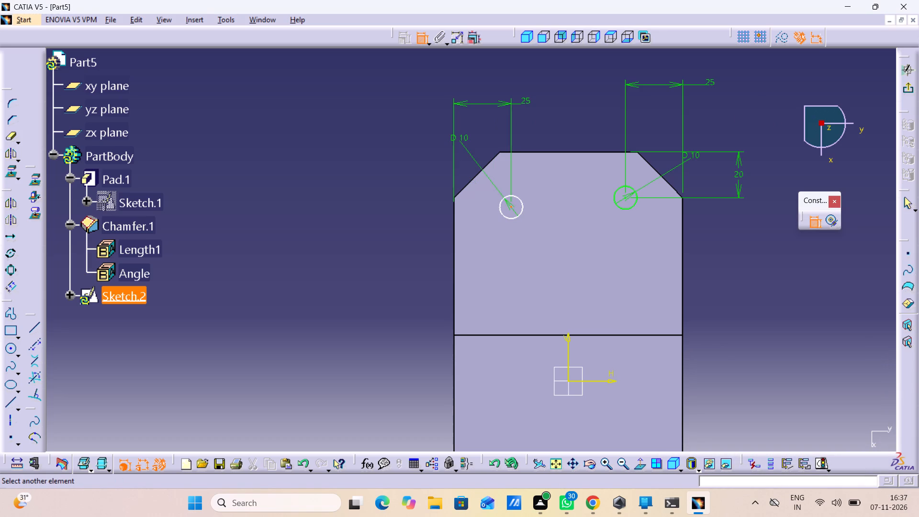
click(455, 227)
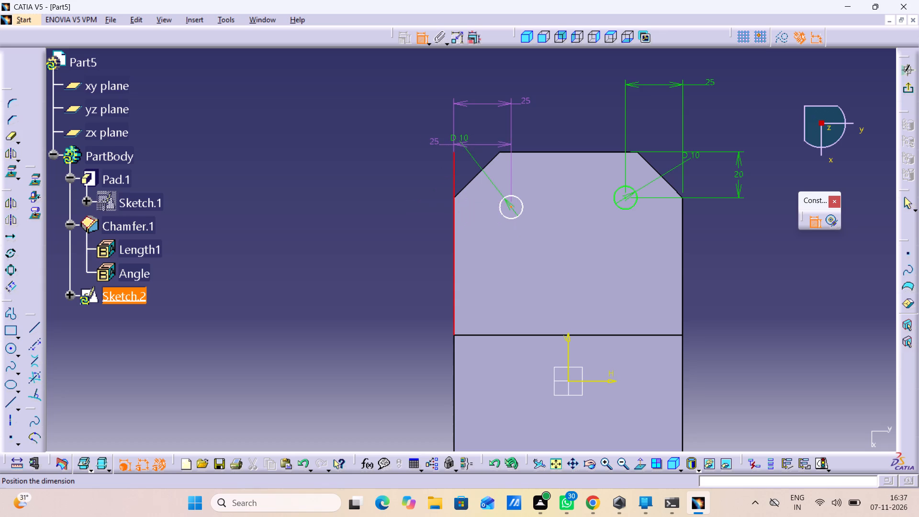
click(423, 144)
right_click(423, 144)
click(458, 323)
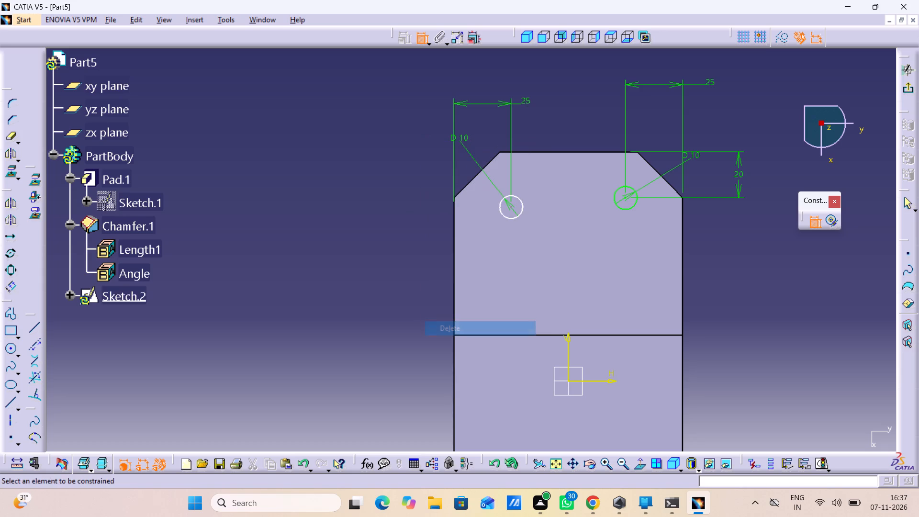
Dimension the negative-H circle's centre from the plate's chamfered end edge and set the distance to 20 mm.
click(511, 209)
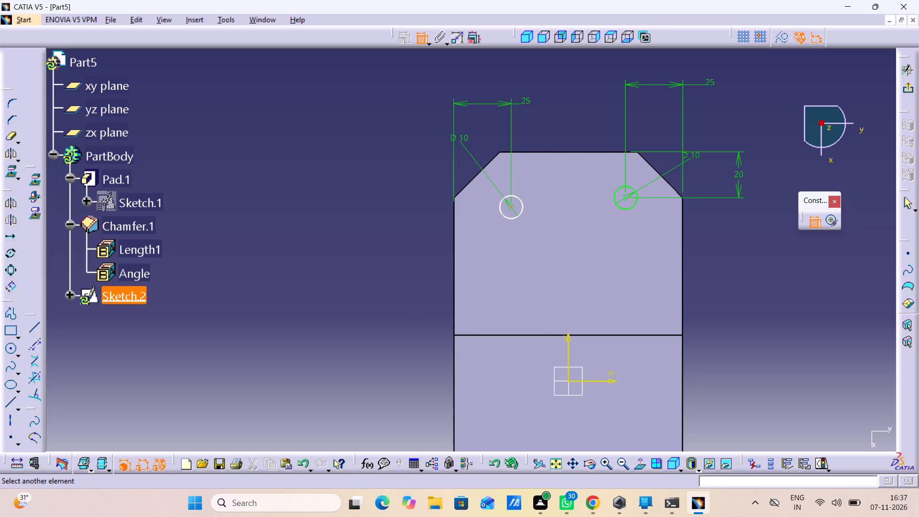
click(523, 152)
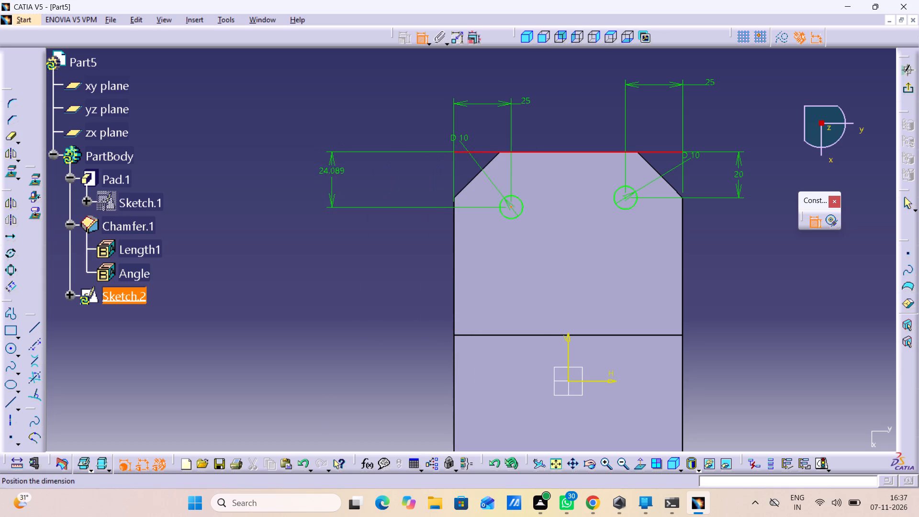
click(333, 179)
double_click(337, 168)
text(20)
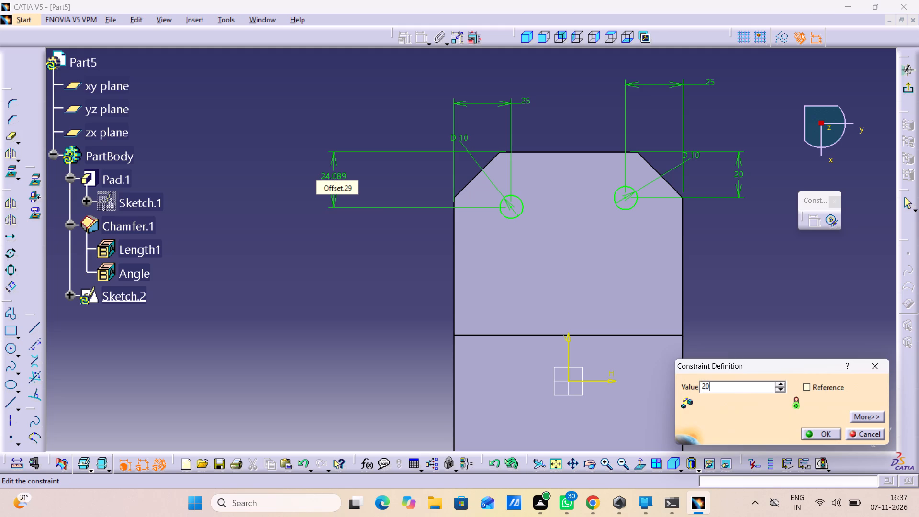
key(Return)
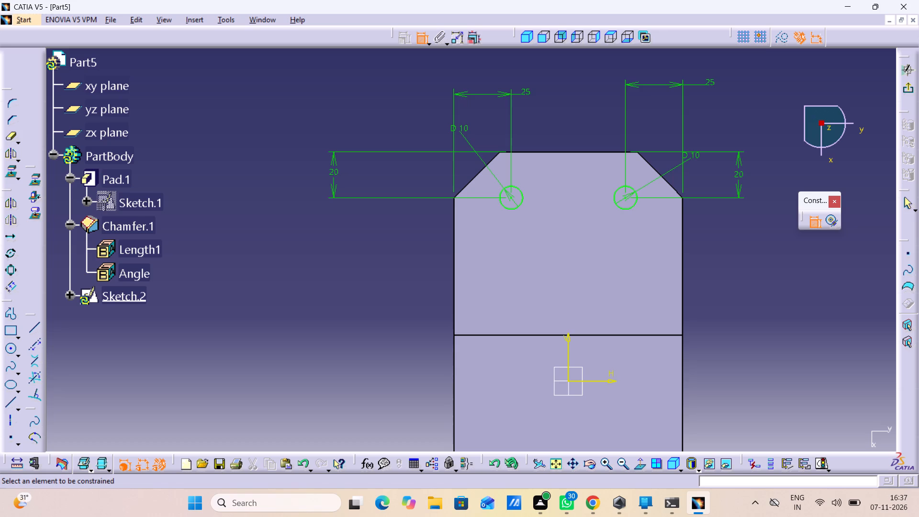
Exit the sketch and pocket the two circles to a depth of 50 mm.
click(907, 84)
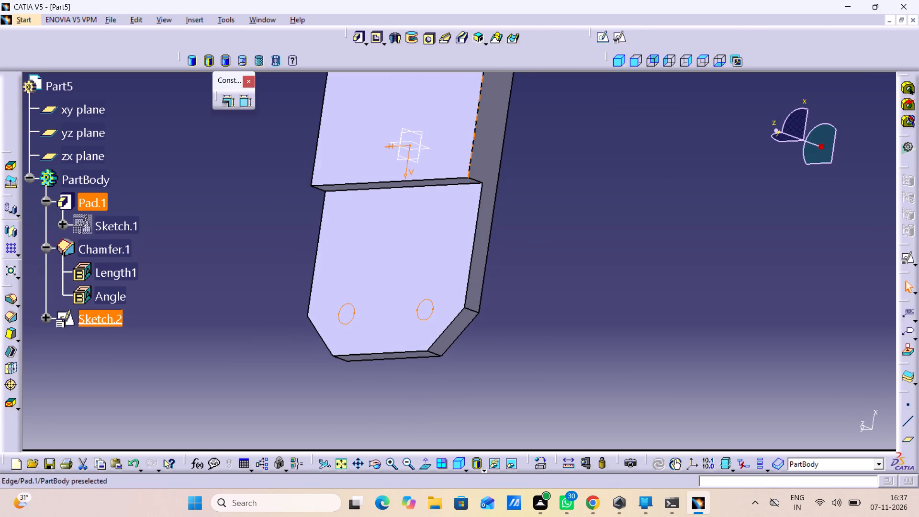
click(372, 41)
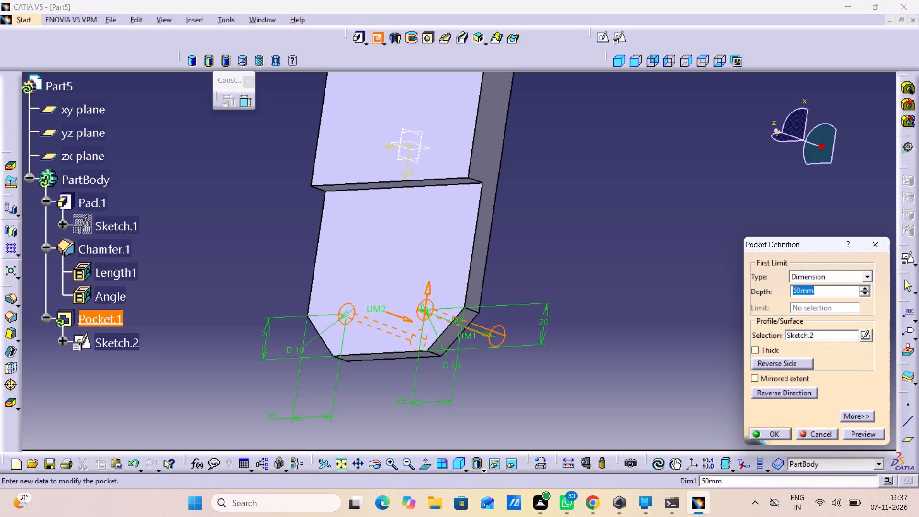
click(771, 432)
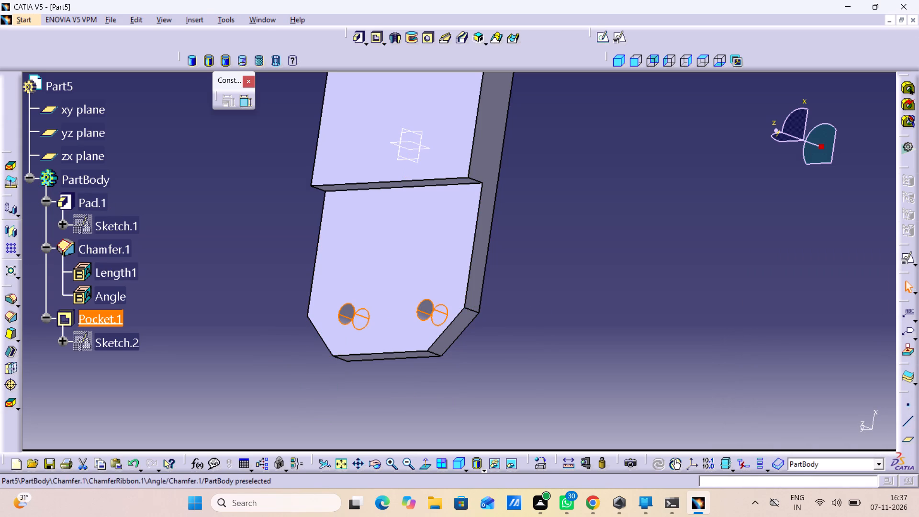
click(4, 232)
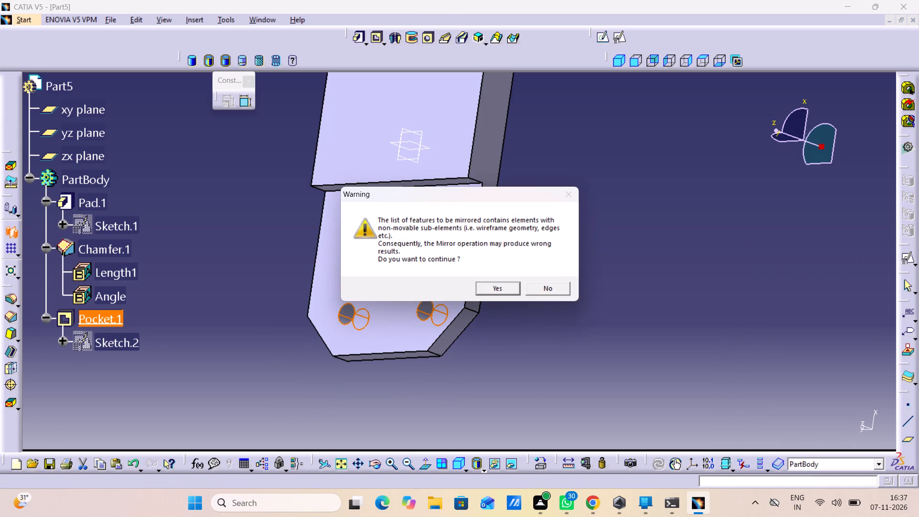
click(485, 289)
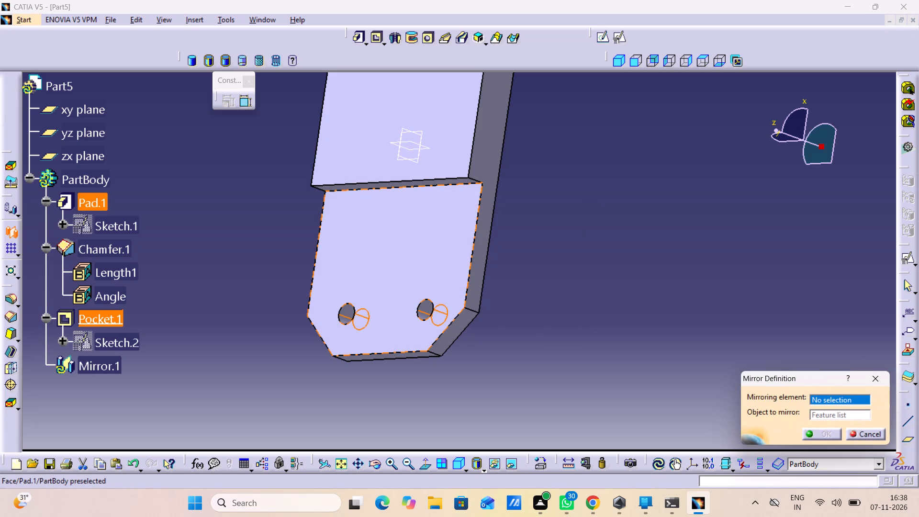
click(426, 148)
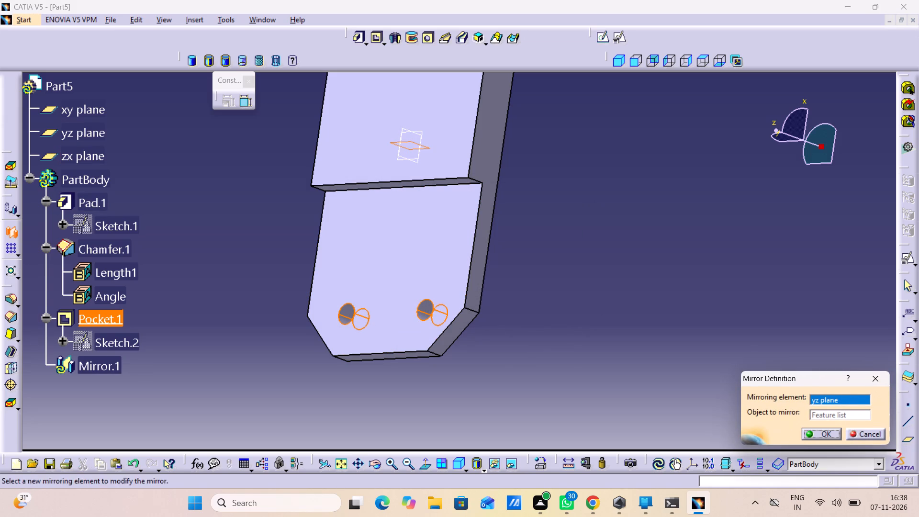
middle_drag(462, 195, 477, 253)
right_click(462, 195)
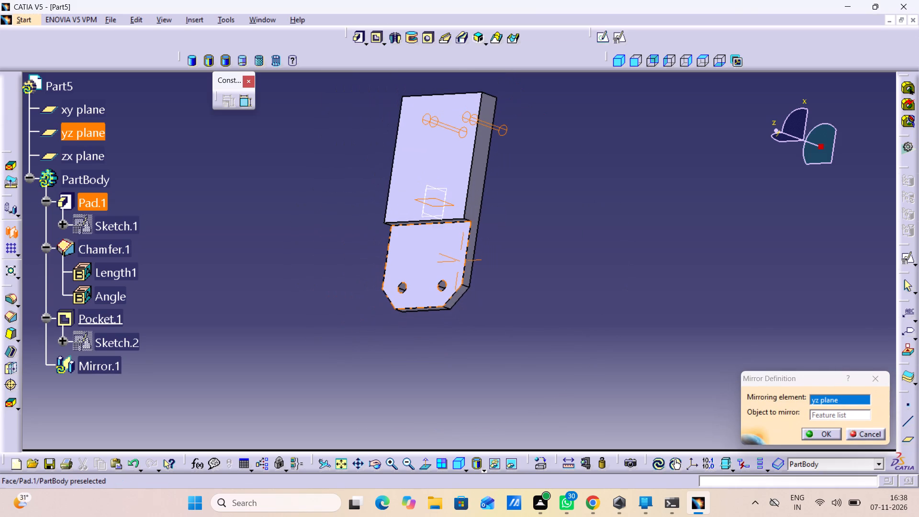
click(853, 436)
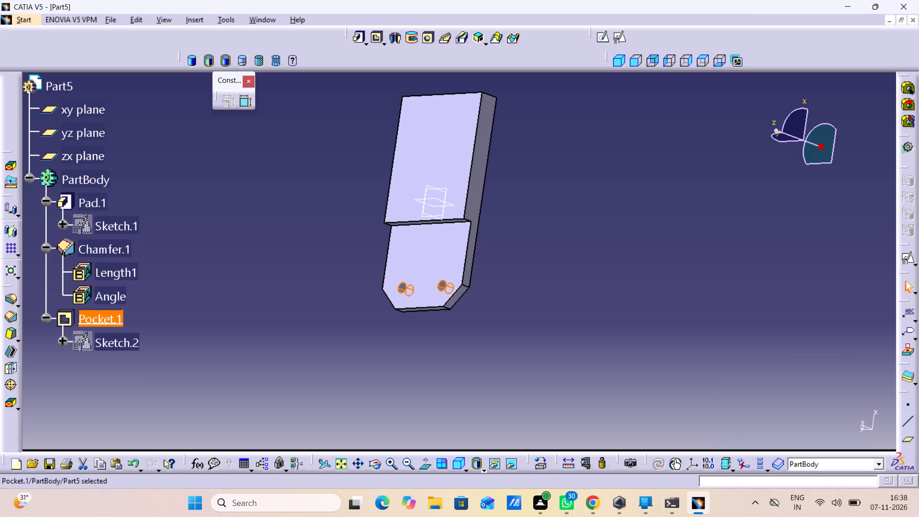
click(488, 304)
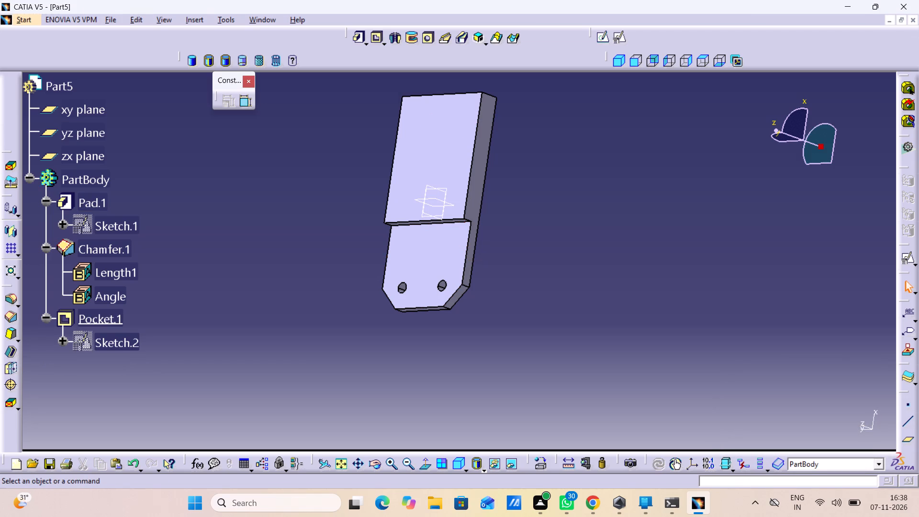
Reopen the pocket's sketch and draw two more circles on the lower step, centred at about H -25 and 25 mm, V 44 mm.
click(108, 344)
click(108, 344)
double_click(108, 344)
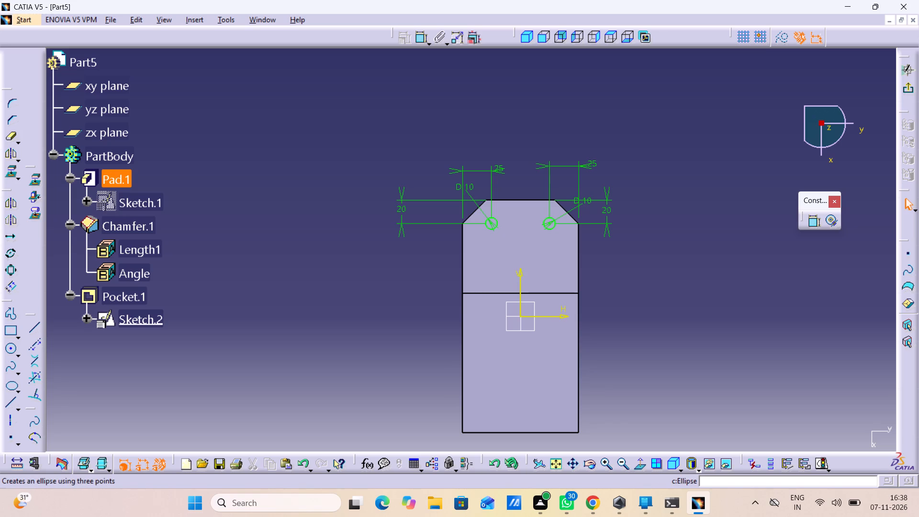
click(10, 347)
click(11, 348)
double_click(11, 348)
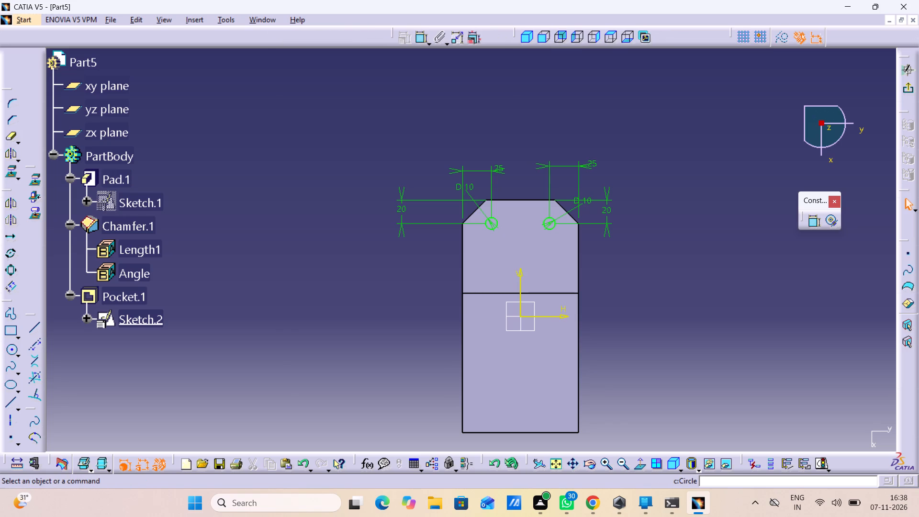
double_click(10, 349)
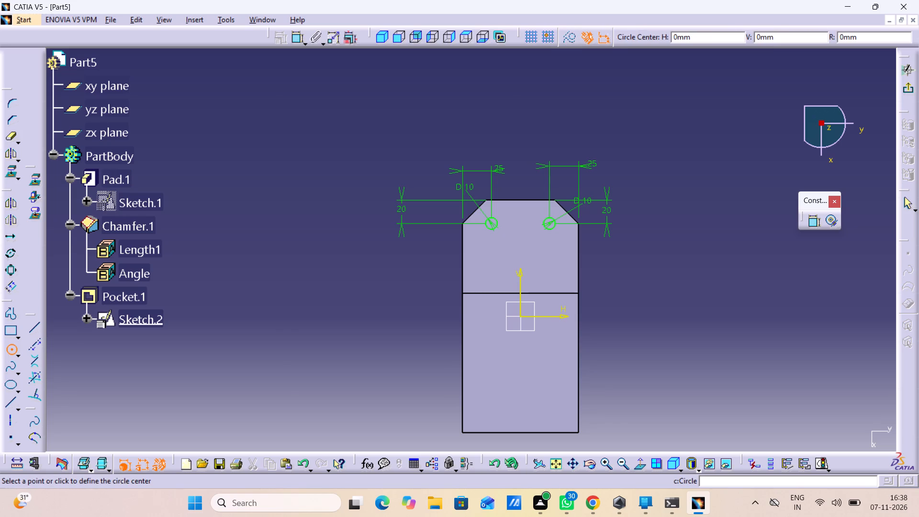
click(491, 265)
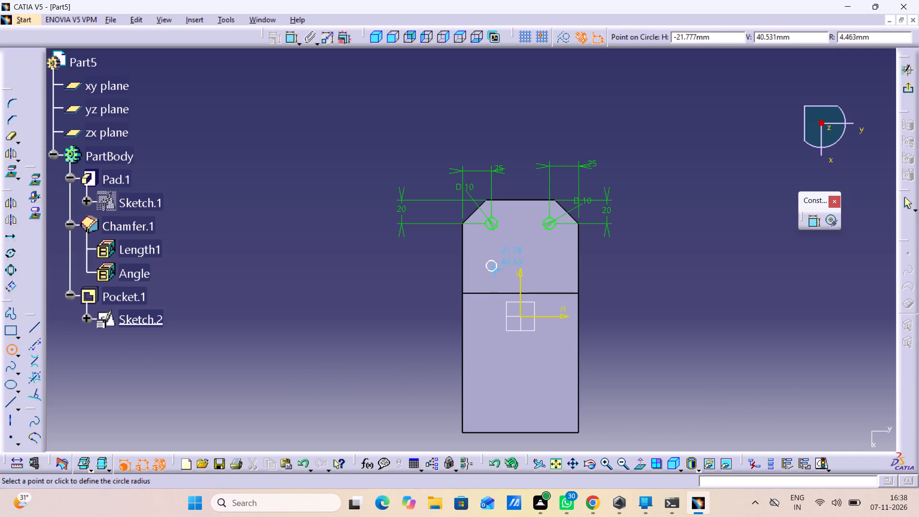
click(497, 271)
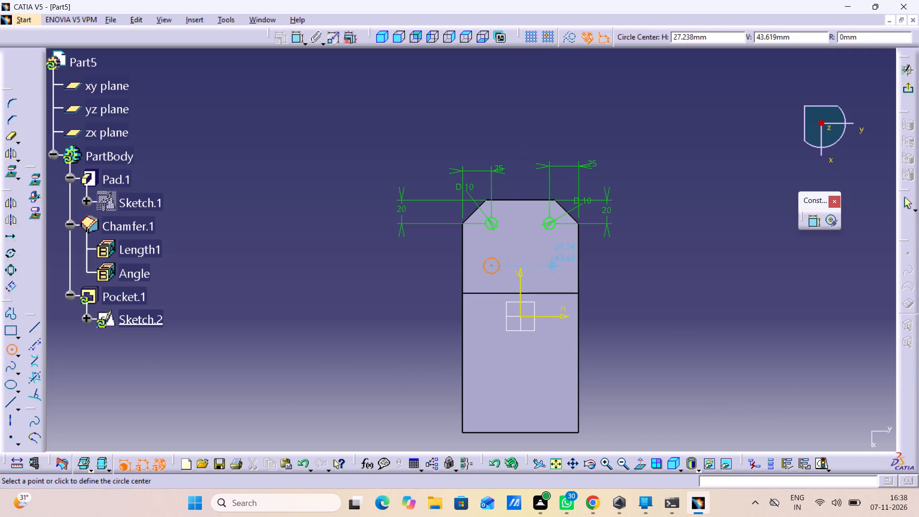
drag(548, 266, 551, 270)
click(553, 272)
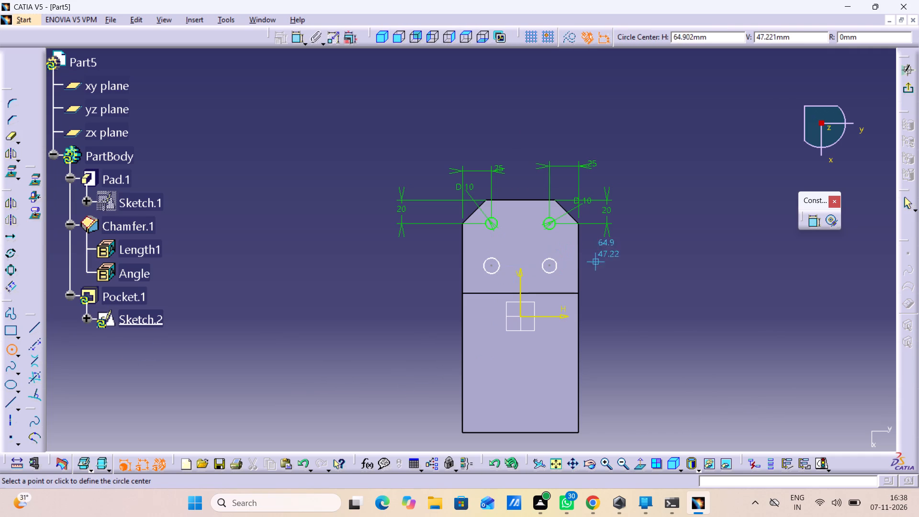
Dimension the diameter of the new positive-H circle near the step edge and set it to 10 mm.
double_click(818, 220)
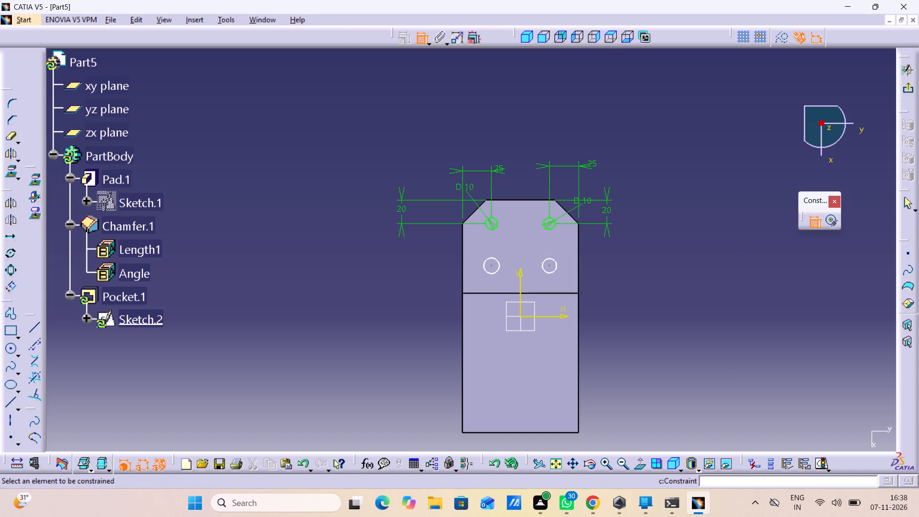
triple_click(816, 221)
double_click(811, 224)
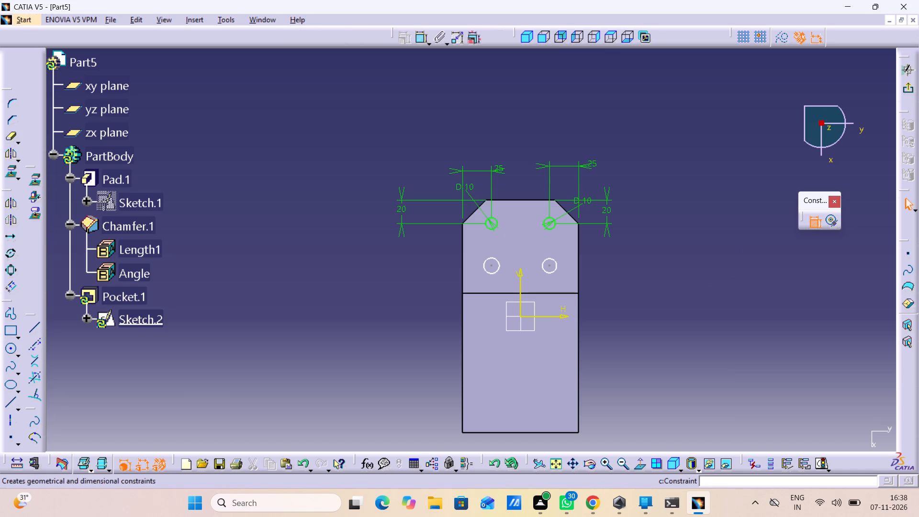
drag(553, 270, 559, 271)
click(639, 291)
click(639, 291)
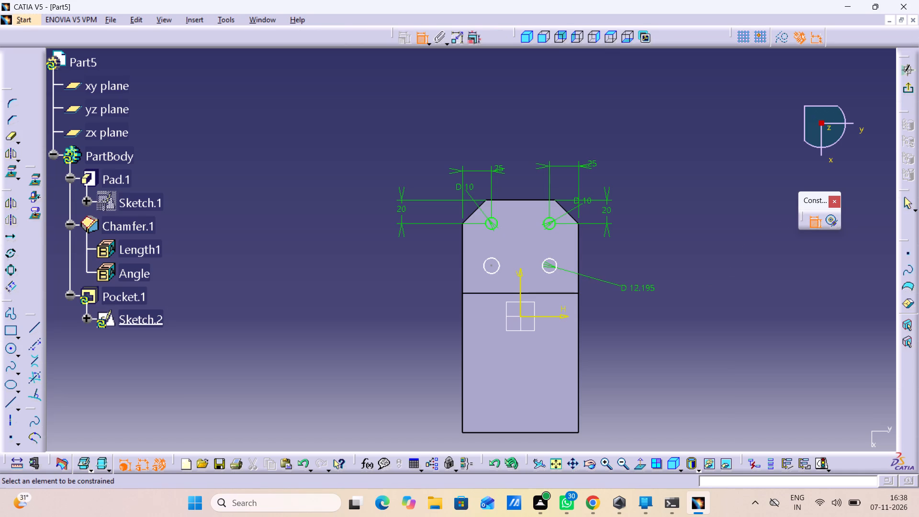
double_click(642, 288)
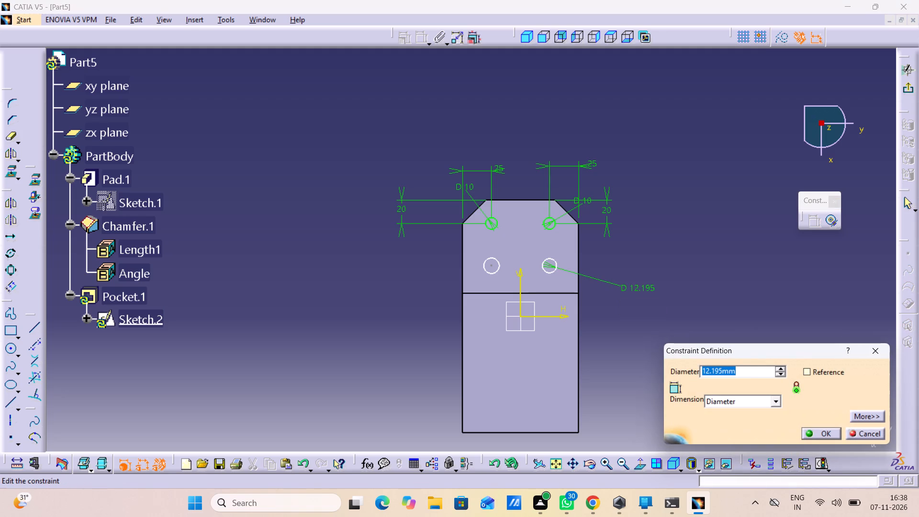
text(10.)
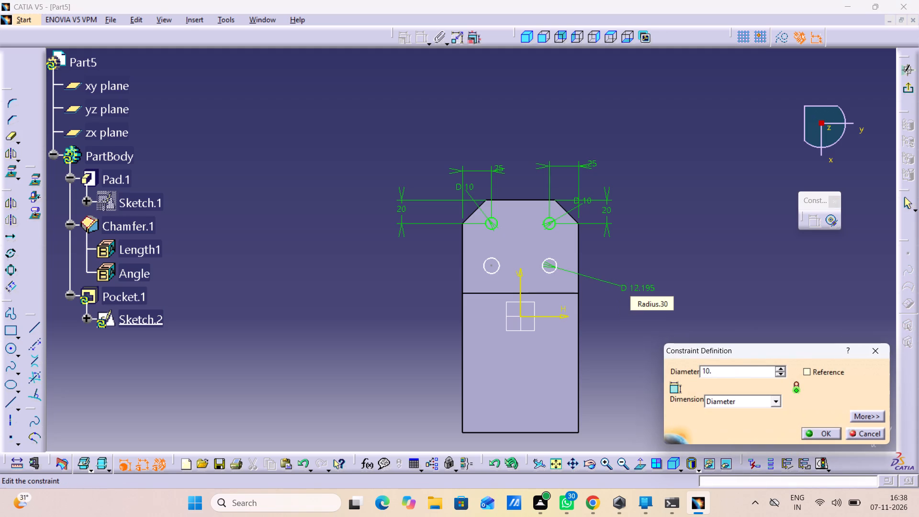
key(BackSpace)
key(Return)
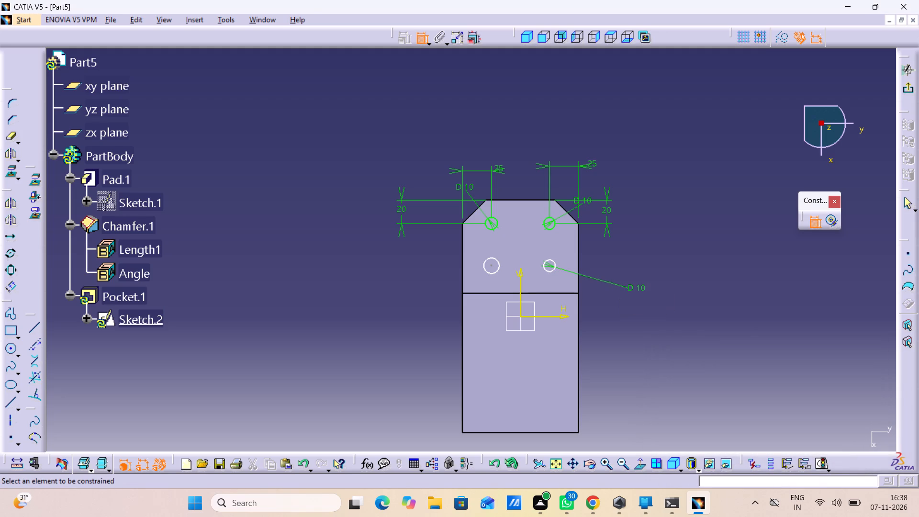
Dimension the diameter of the new negative-H circle near the step edge and set it to 10 mm.
drag(495, 271, 460, 264)
click(399, 278)
click(394, 271)
double_click(394, 271)
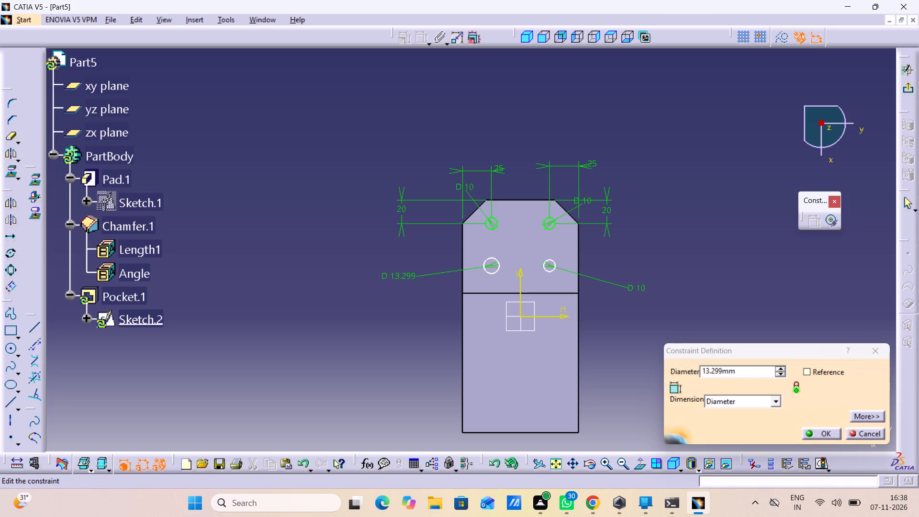
text(10)
key(Return)
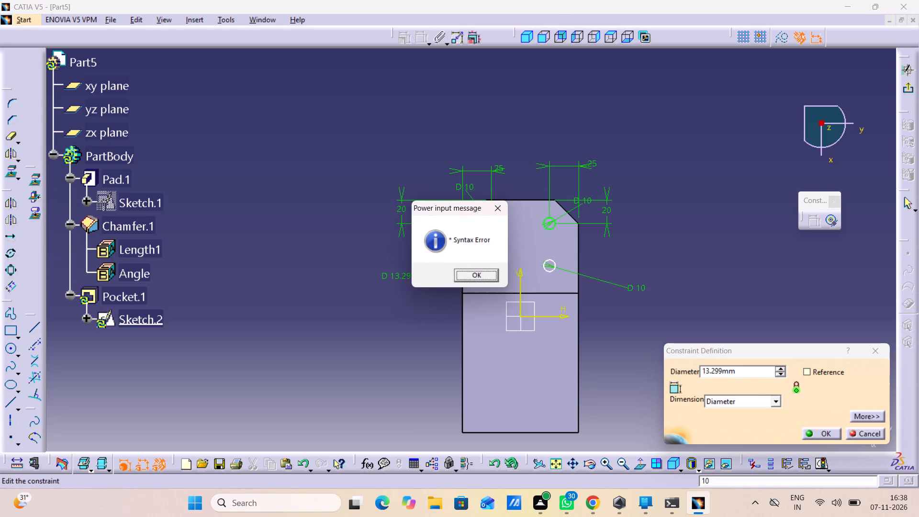
click(483, 269)
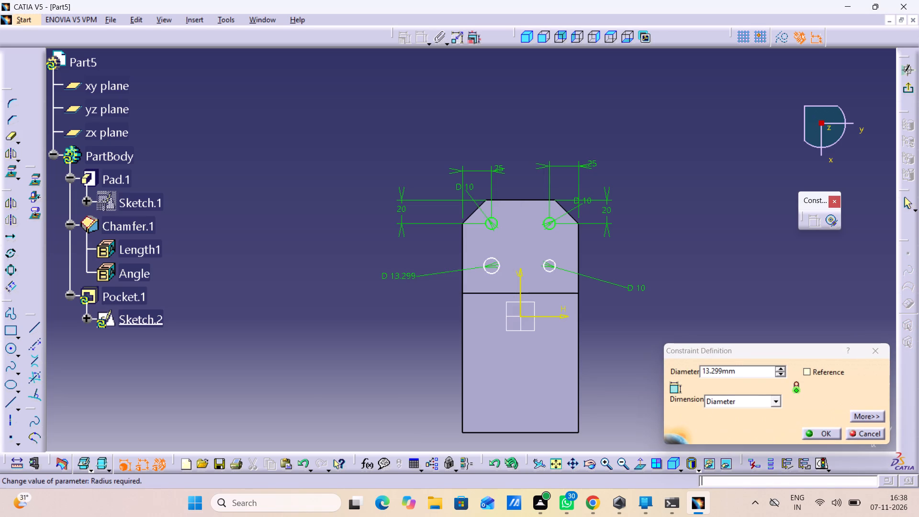
drag(748, 376, 681, 387)
text(10)
key(Return)
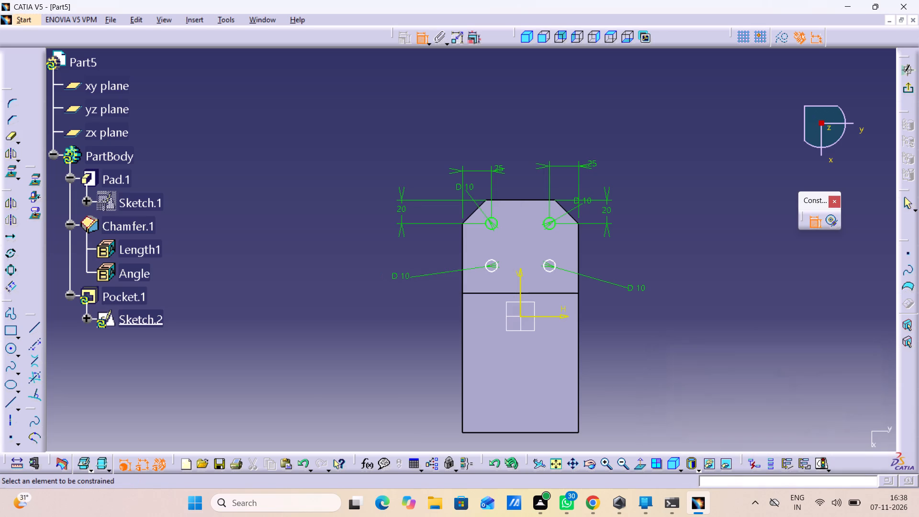
Dimension the distance between the two negative-H circles' centres and set it to 40 mm.
click(491, 264)
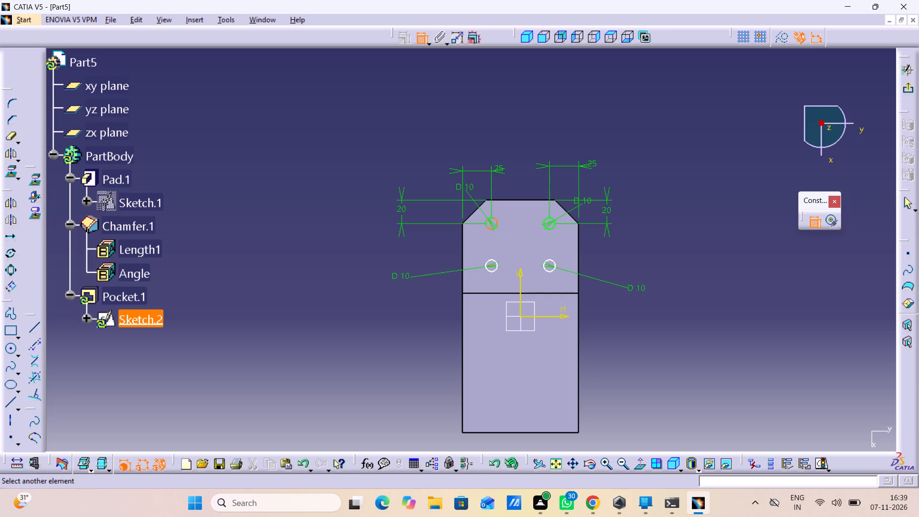
click(493, 224)
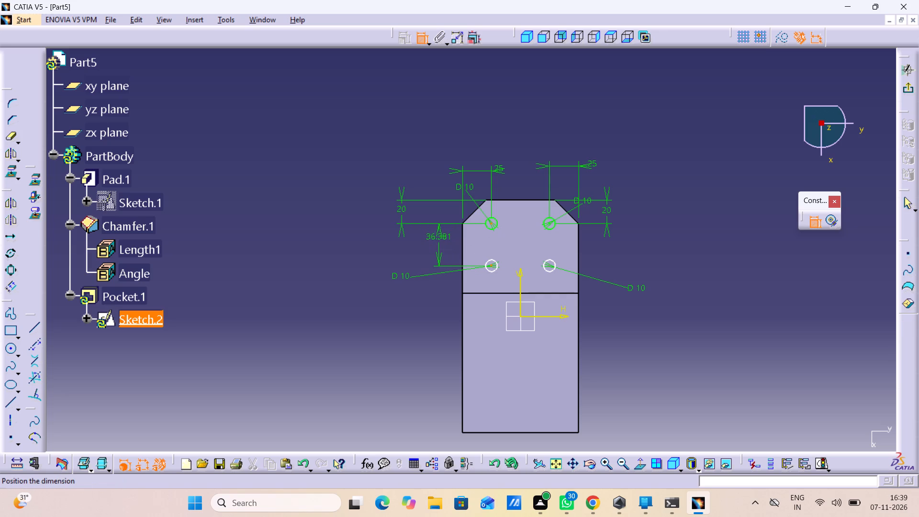
drag(436, 240, 438, 247)
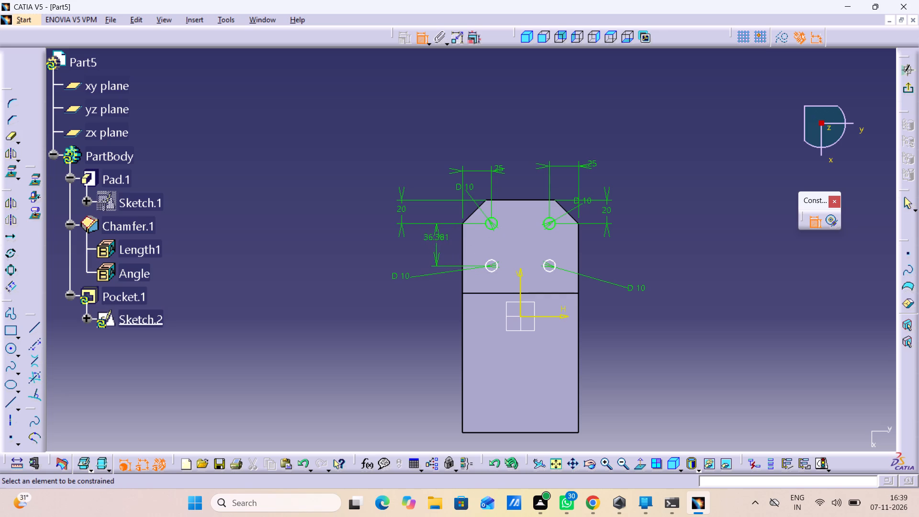
drag(440, 240, 445, 249)
double_click(443, 243)
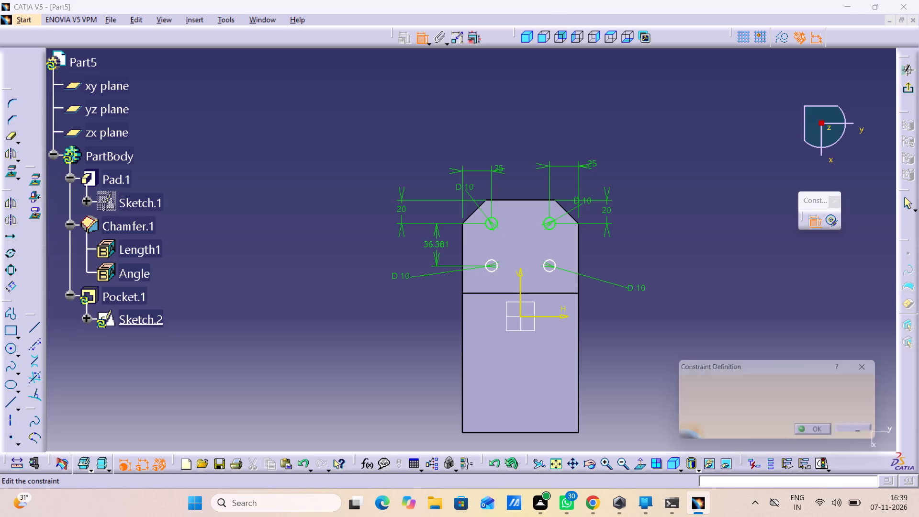
text(40)
key(Return)
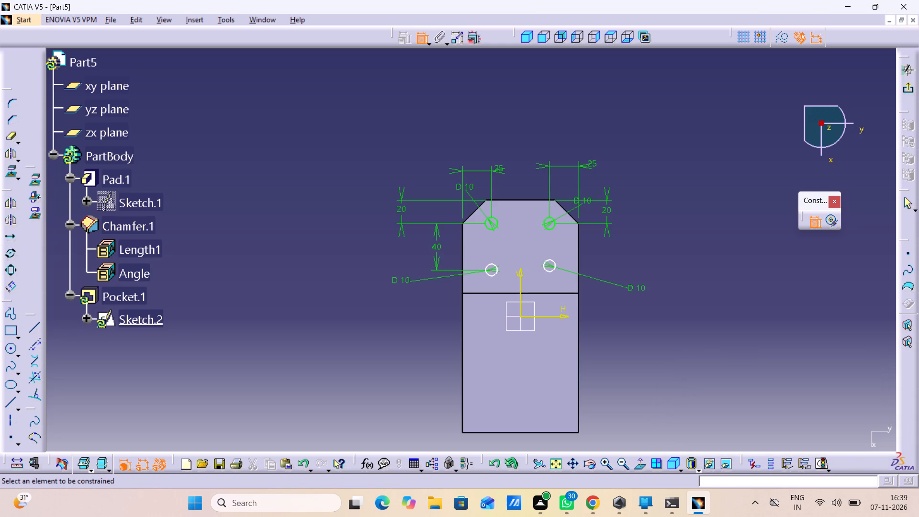
Constrain the two new circles near the step edge as symmetric about the V axis, using Allow symmetry line.
click(493, 271)
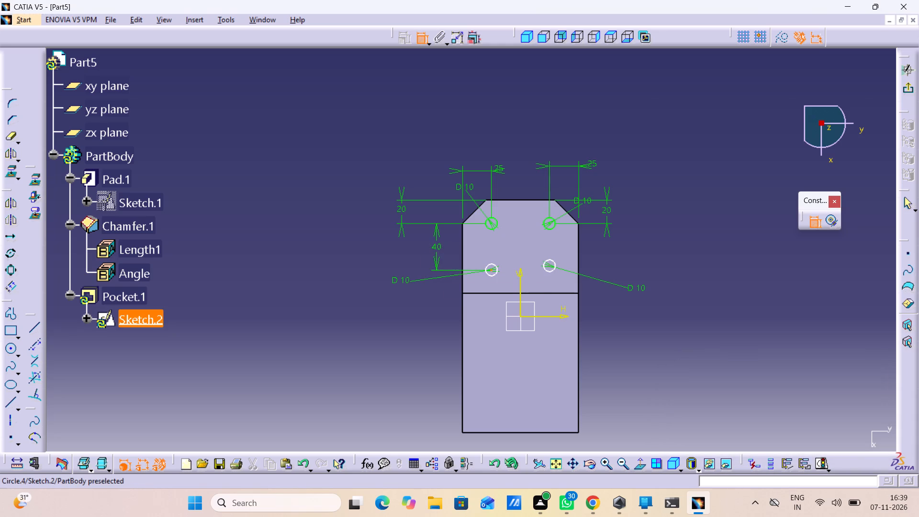
click(551, 266)
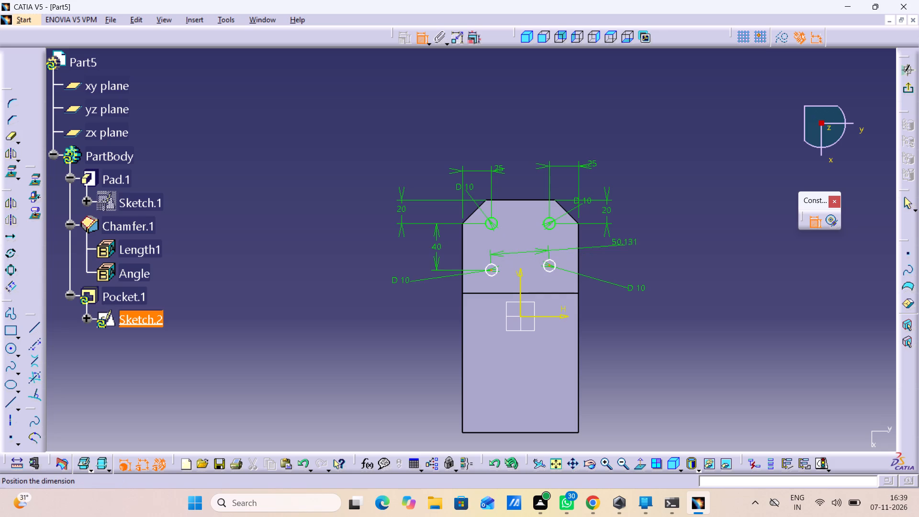
right_click(631, 245)
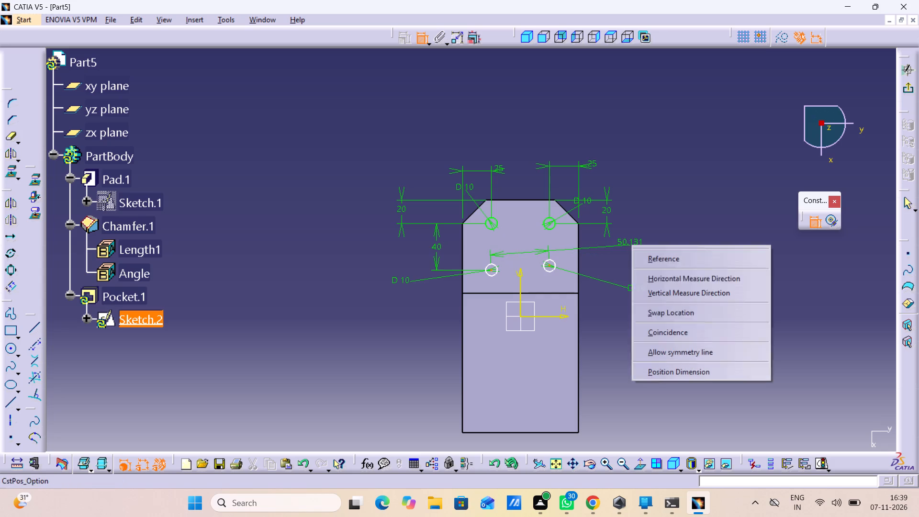
click(674, 352)
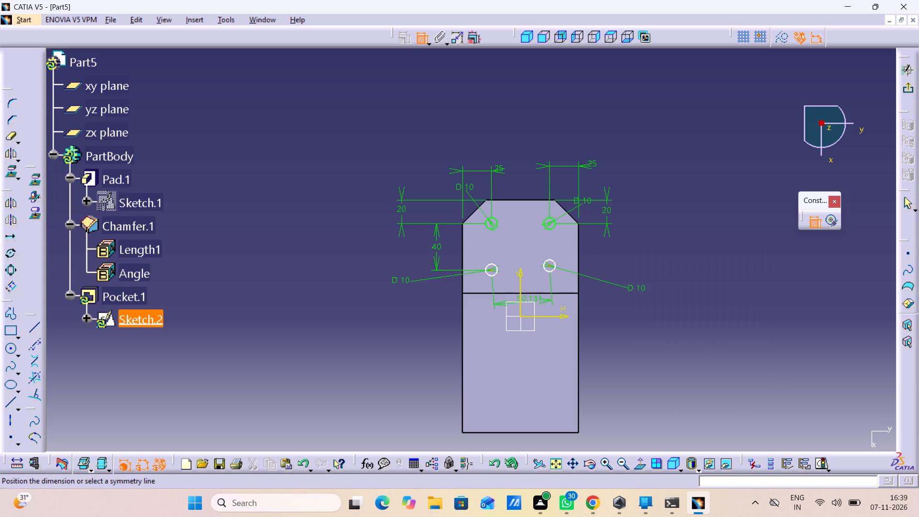
click(522, 281)
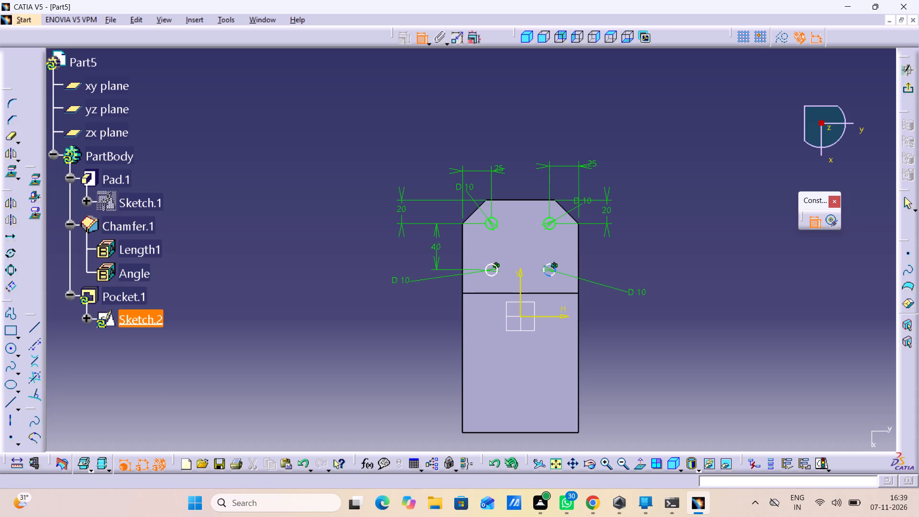
Dimension the distance between the two positive-H circles' centres along the plate's length.
click(551, 270)
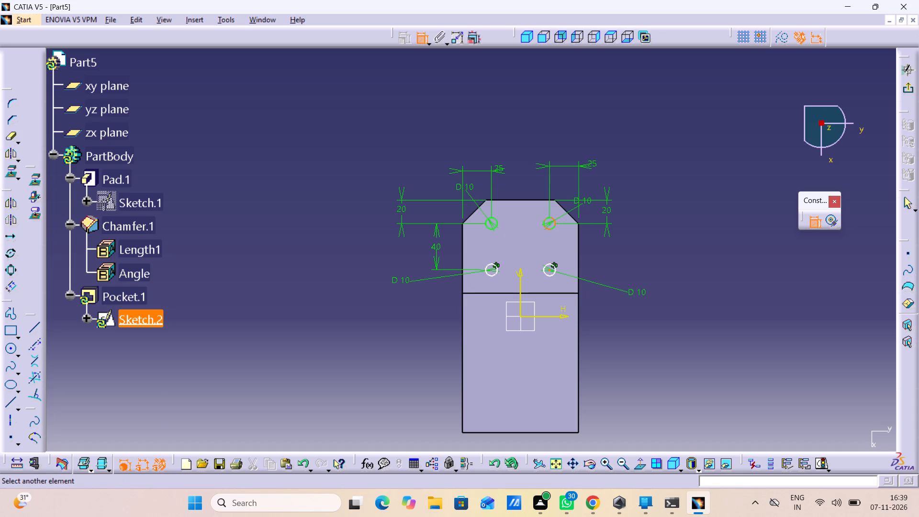
click(549, 222)
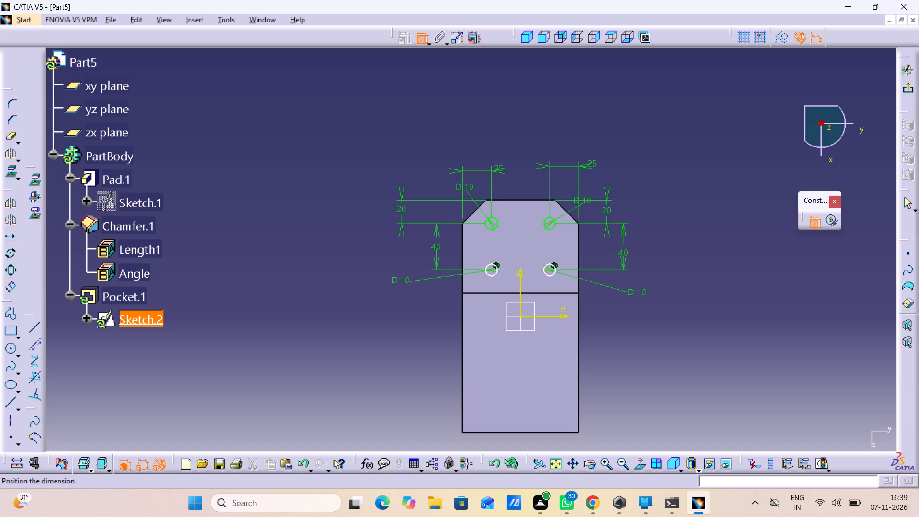
click(626, 256)
Dimension the centre-to-centre spacing across the plate between the two circles nearest the step edge.
click(549, 270)
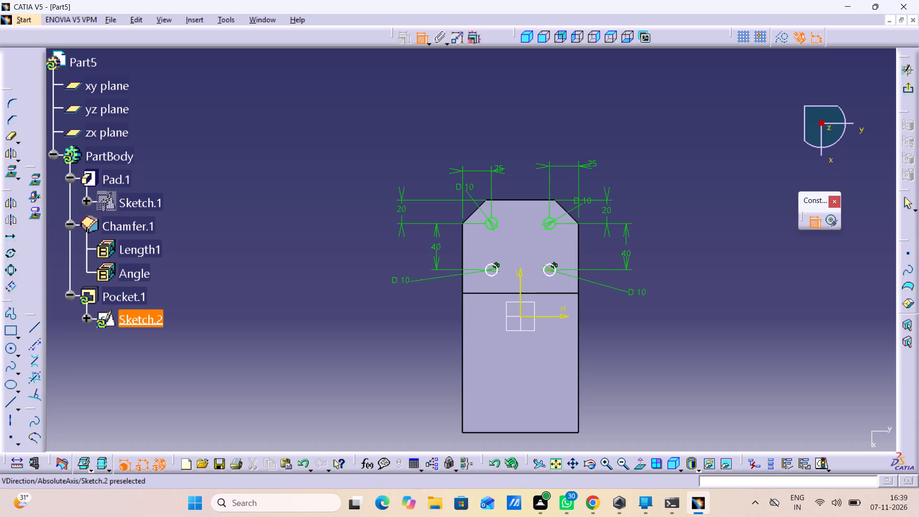
click(491, 269)
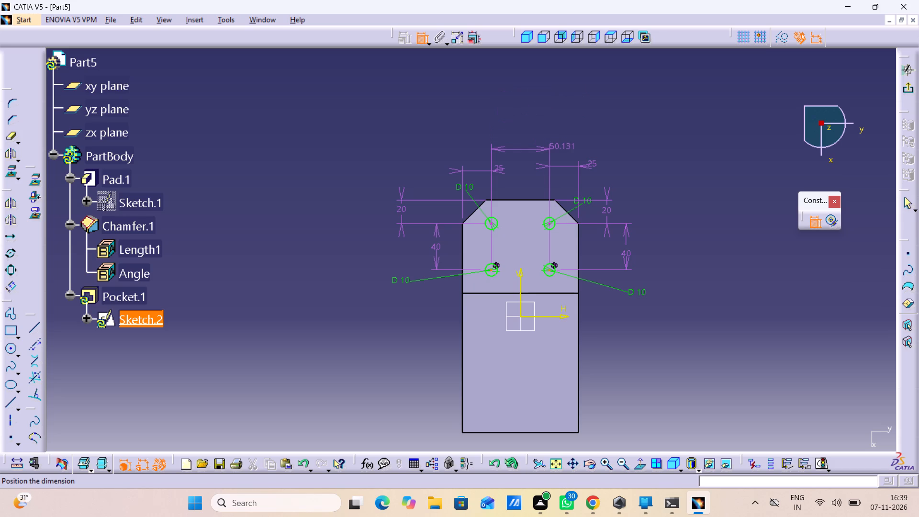
click(566, 146)
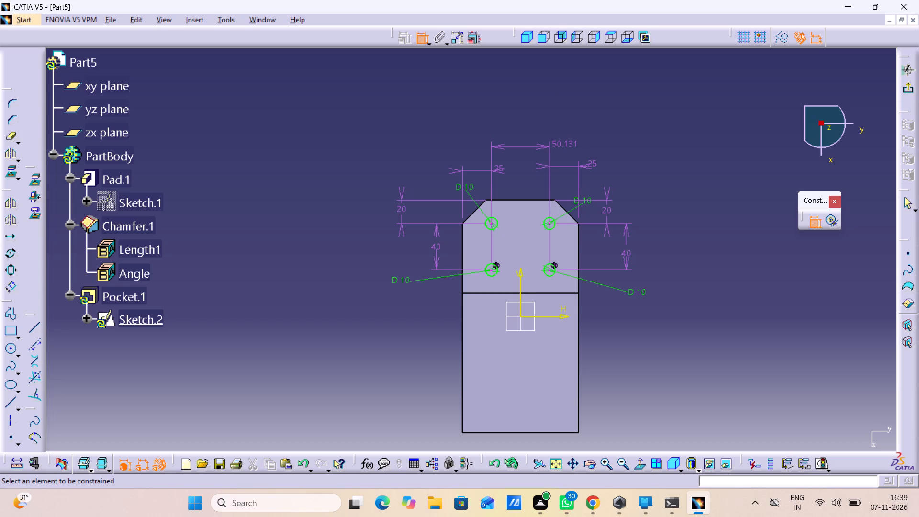
Delete the symmetry constraint between the two circles nearest the step edge.
middle_drag(556, 262, 523, 37)
right_click(556, 262)
middle_drag(592, 254, 614, 327)
right_click(594, 254)
middle_drag(633, 362, 434, 232)
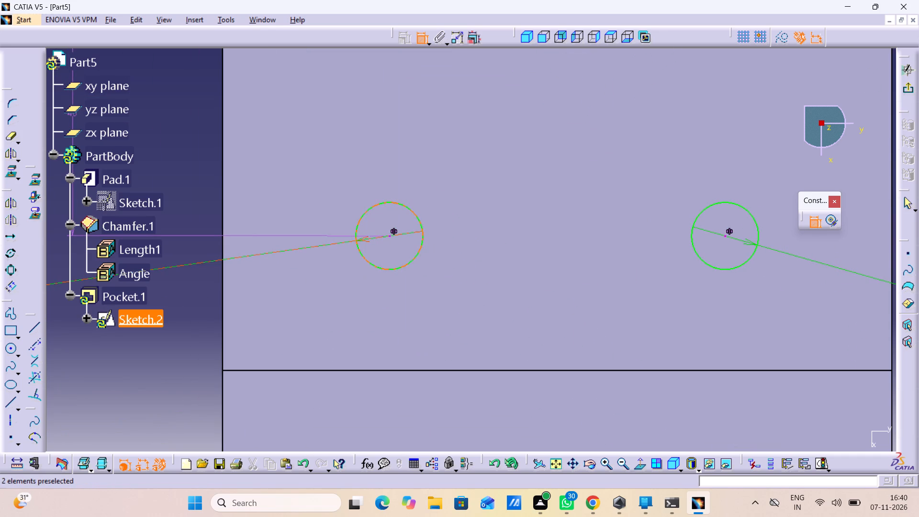
right_click(392, 231)
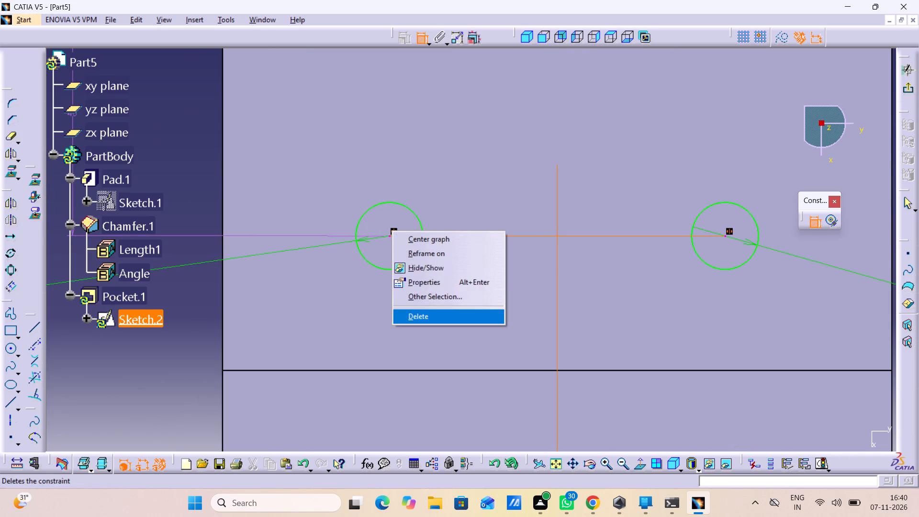
click(429, 320)
Set the spacing between the two circles nearest the step edge to 50 mm.
middle_drag(496, 243, 516, 369)
right_click(496, 243)
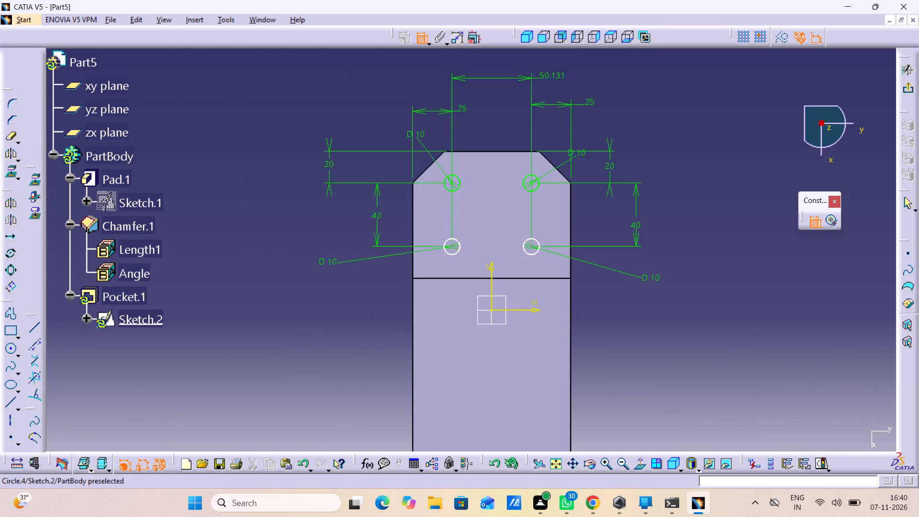
double_click(554, 72)
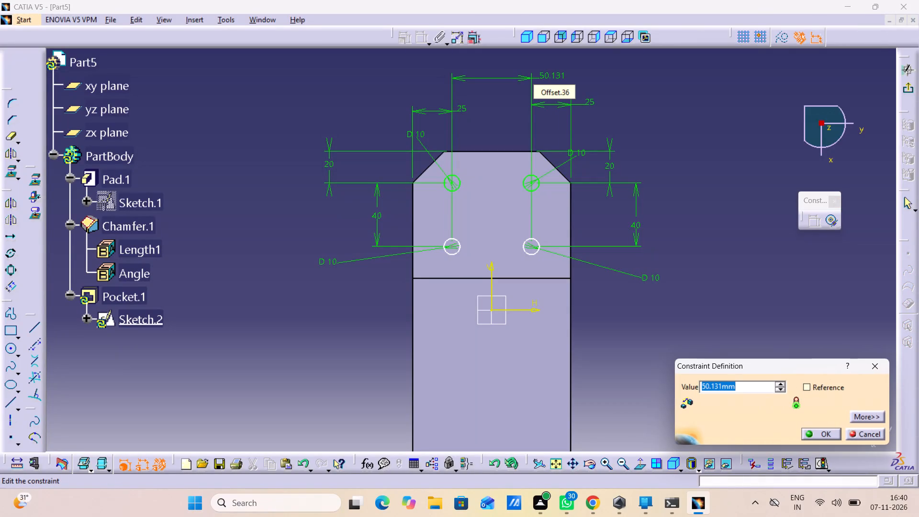
text(50)
key(Return)
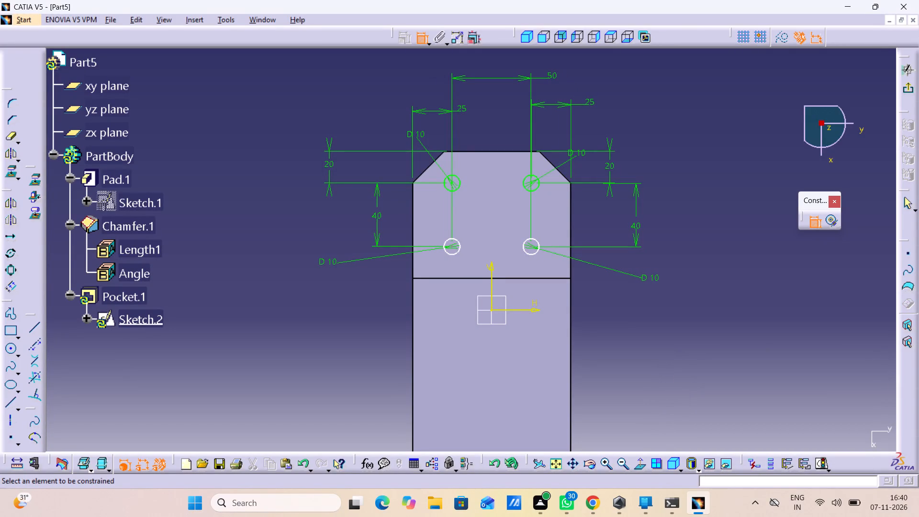
Dimension the distance from the step edge to the centre of the nearest positive-H circle.
click(530, 246)
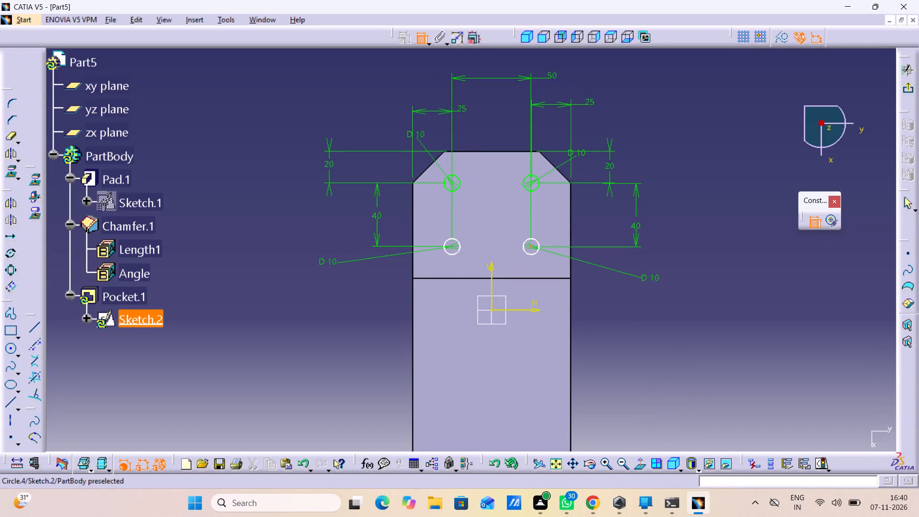
drag(528, 279, 540, 281)
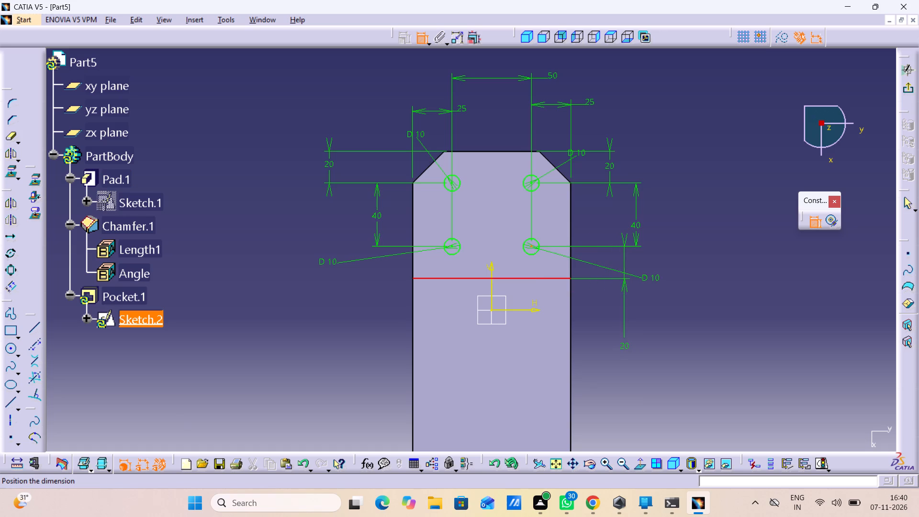
click(621, 346)
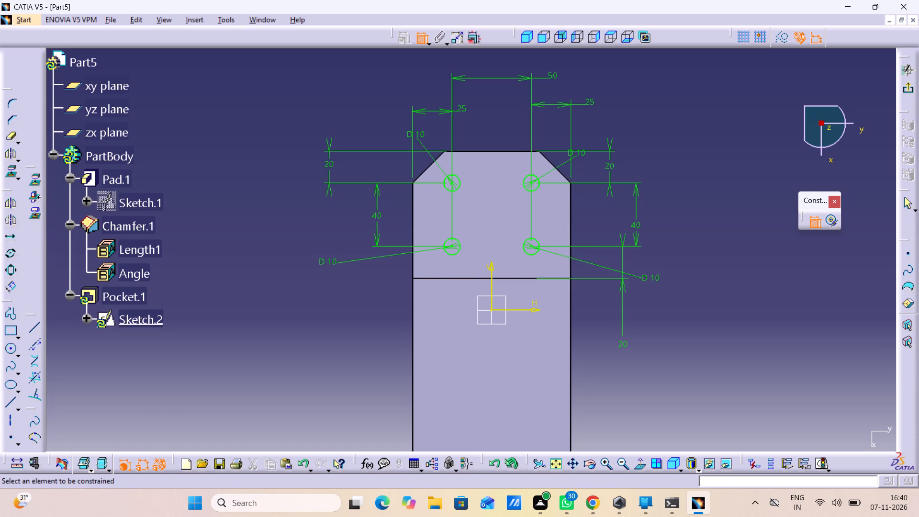
Exit the sketch to update the pocket with all four circles.
click(908, 94)
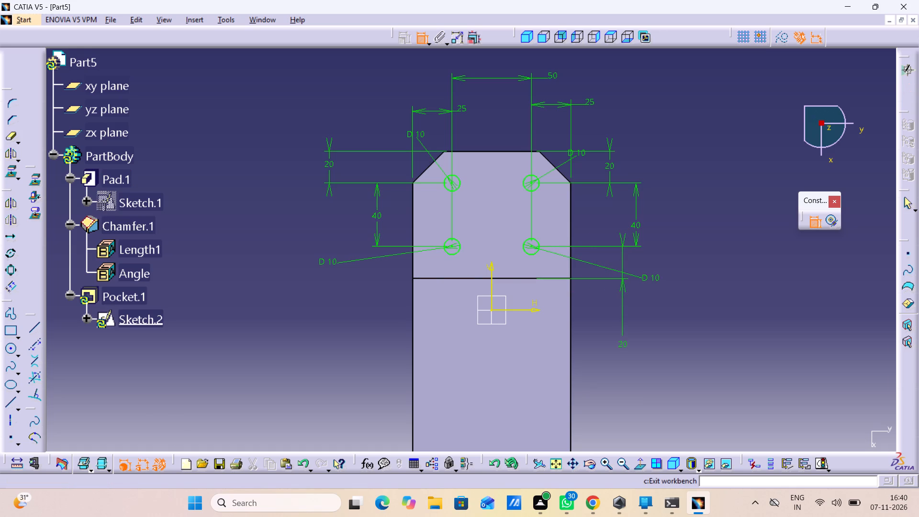
middle_drag(641, 240, 650, 274)
right_click(641, 240)
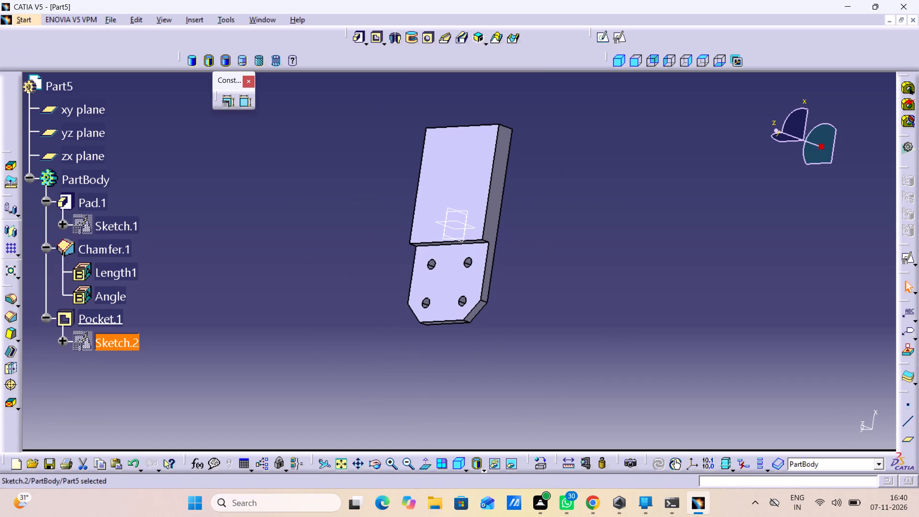
Create a positioned sketch on the thick step's top face with V reversed and the H and V axes swapped.
click(462, 174)
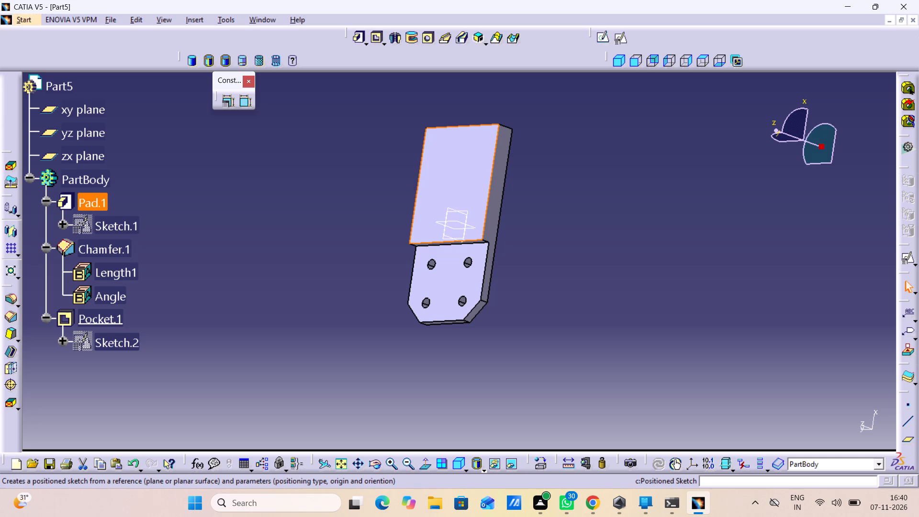
click(619, 37)
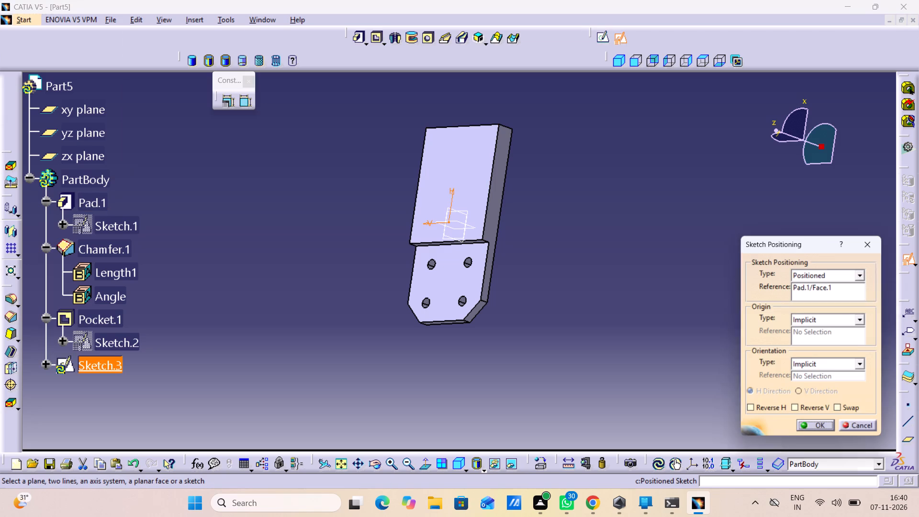
click(816, 411)
click(841, 412)
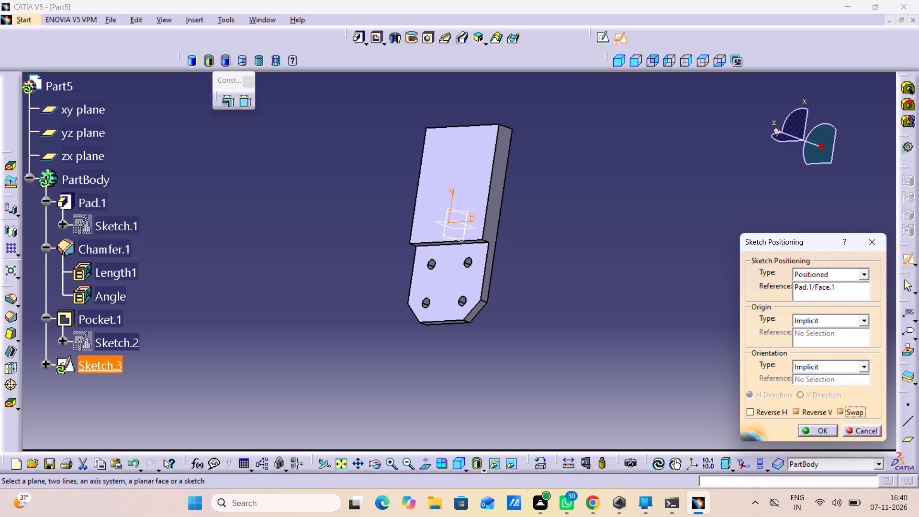
click(828, 427)
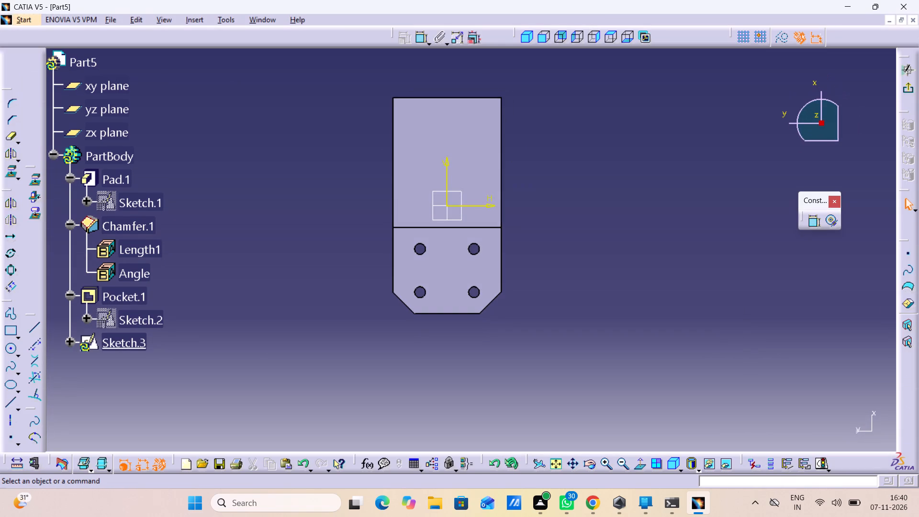
Dock the sketch profile tools in the horizontal row beside the constraint tools.
middle_drag(718, 326, 788, 343)
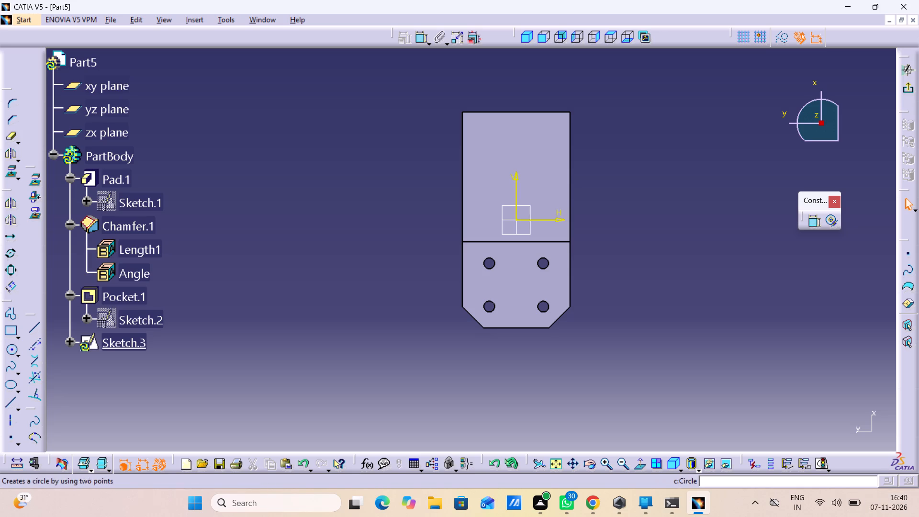
drag(3, 303, 62, 258)
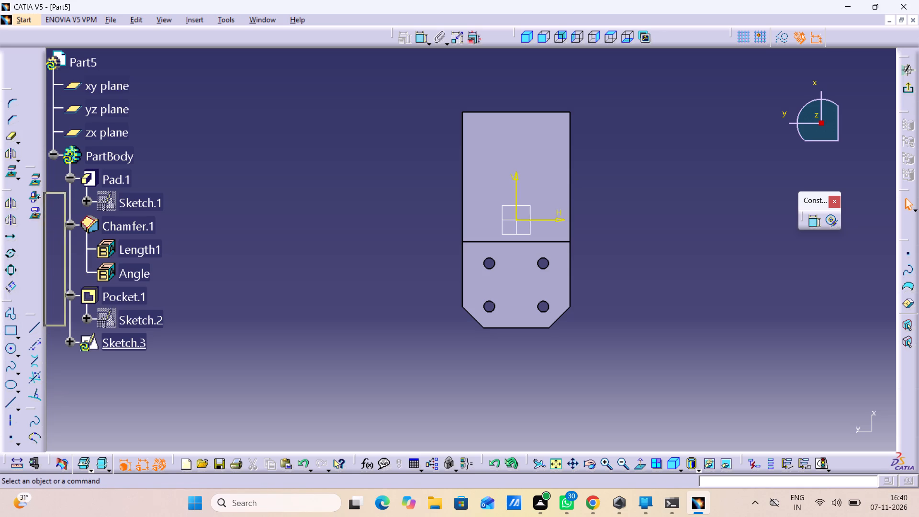
drag(62, 258, 457, 84)
right_drag(270, 154, 454, 86)
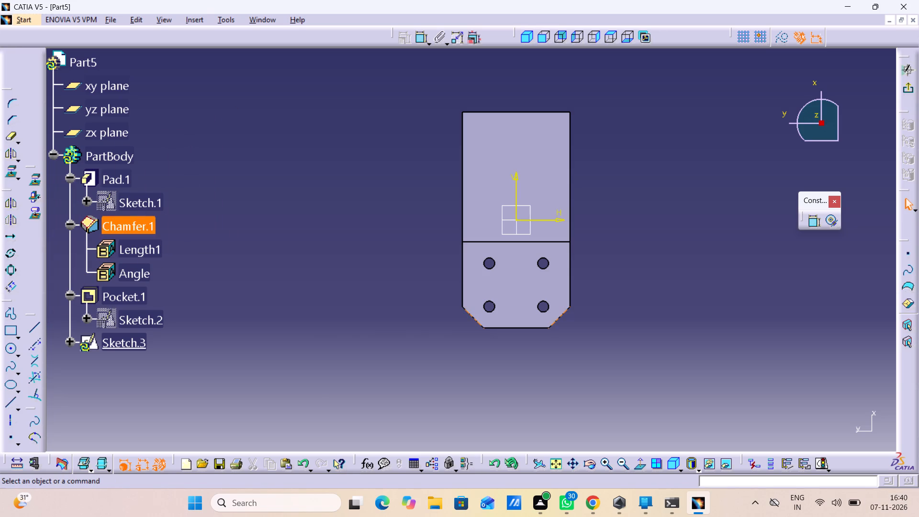
drag(3, 302, 587, 39)
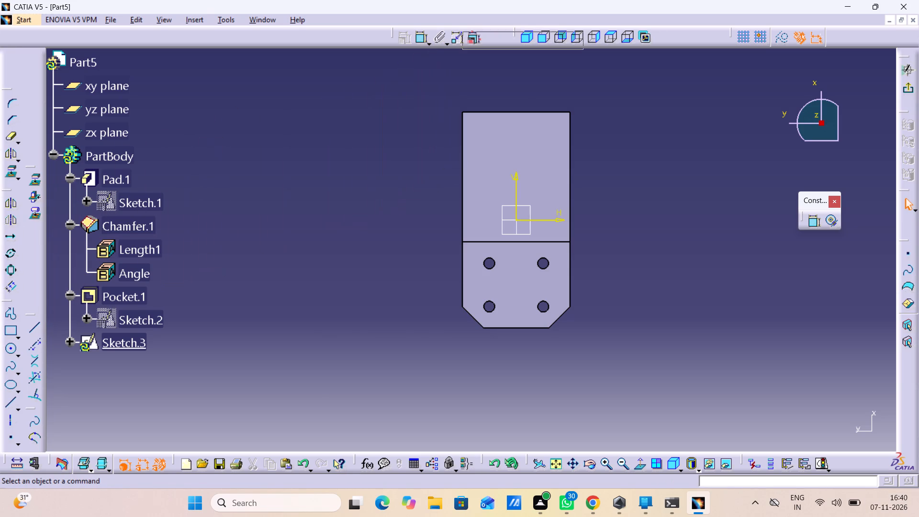
drag(587, 39, 349, 39)
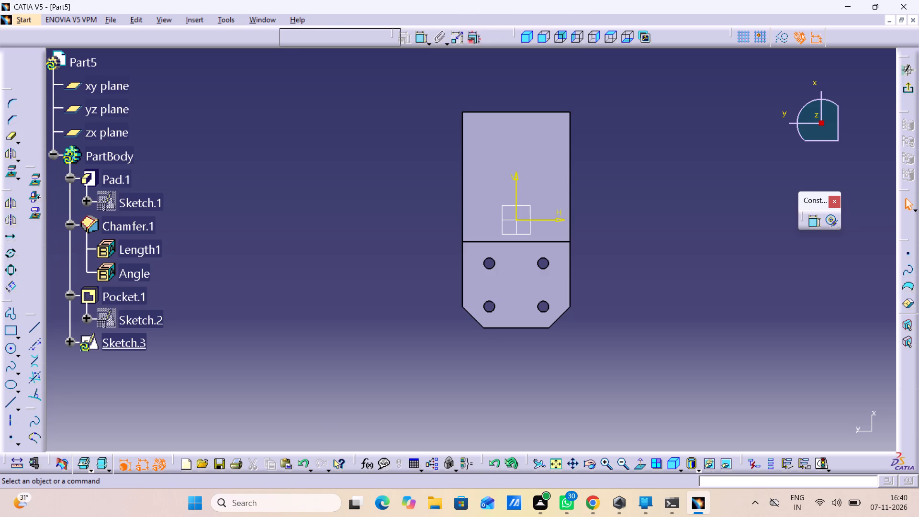
drag(349, 39, 350, 39)
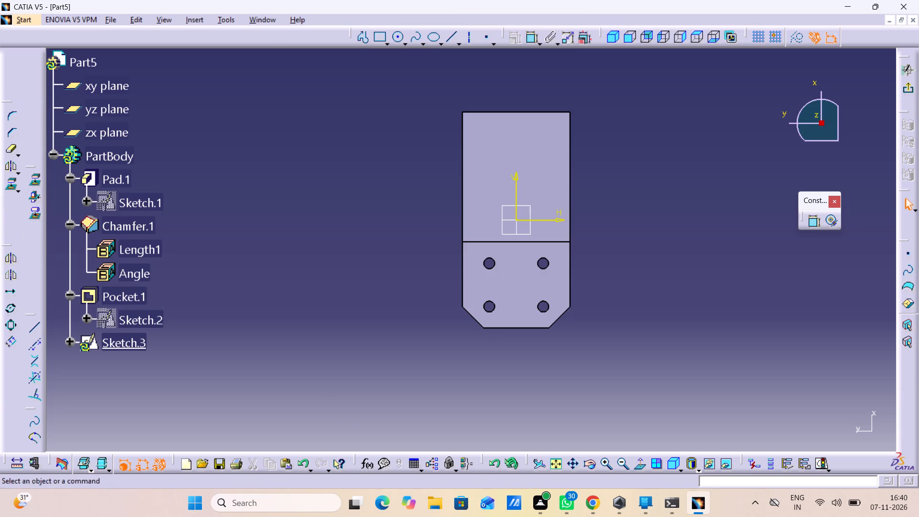
Sketch a circle about 25 mm in diameter near the thick end's negative-H corner of the face.
double_click(394, 38)
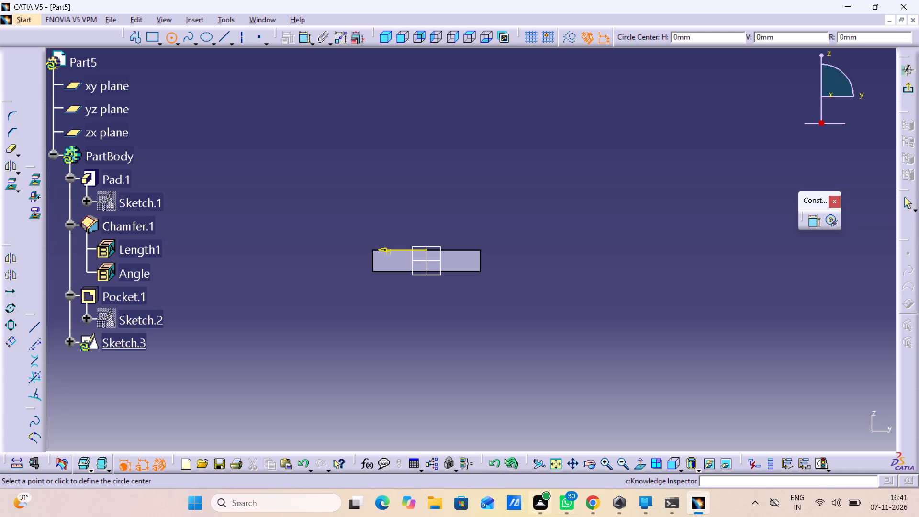
click(642, 467)
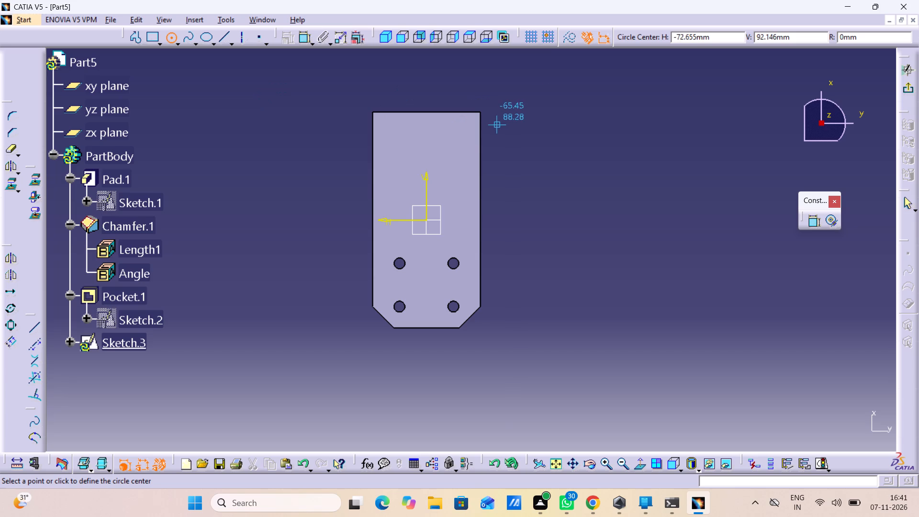
click(454, 139)
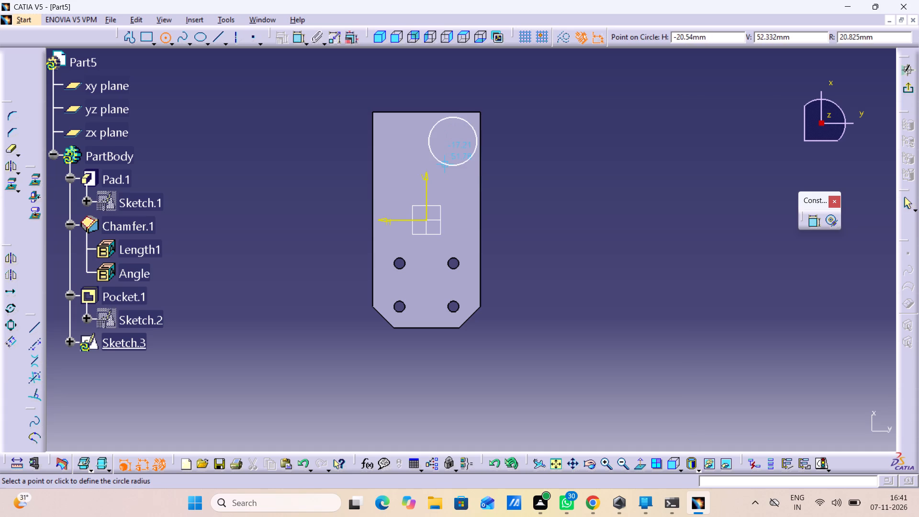
click(457, 155)
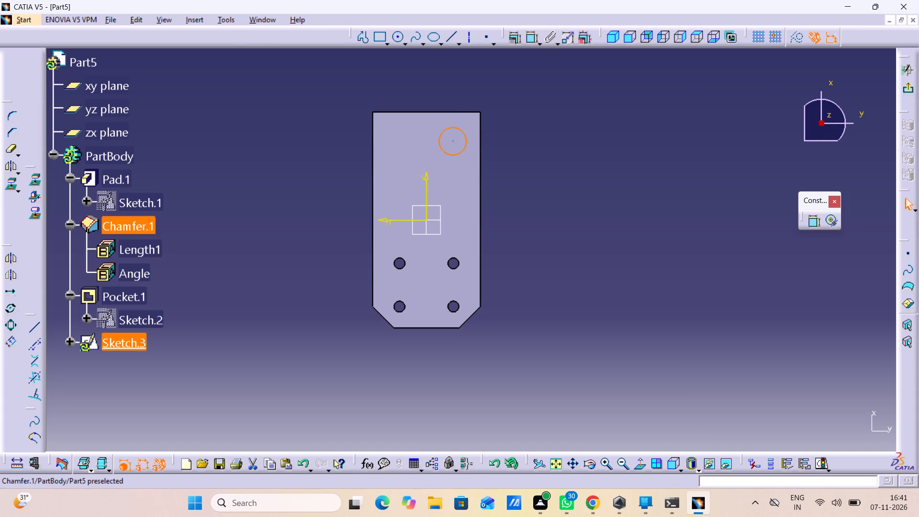
Sketch a second circle about 25 mm in diameter, vertically aligned with the first and closer to the step edge.
double_click(395, 37)
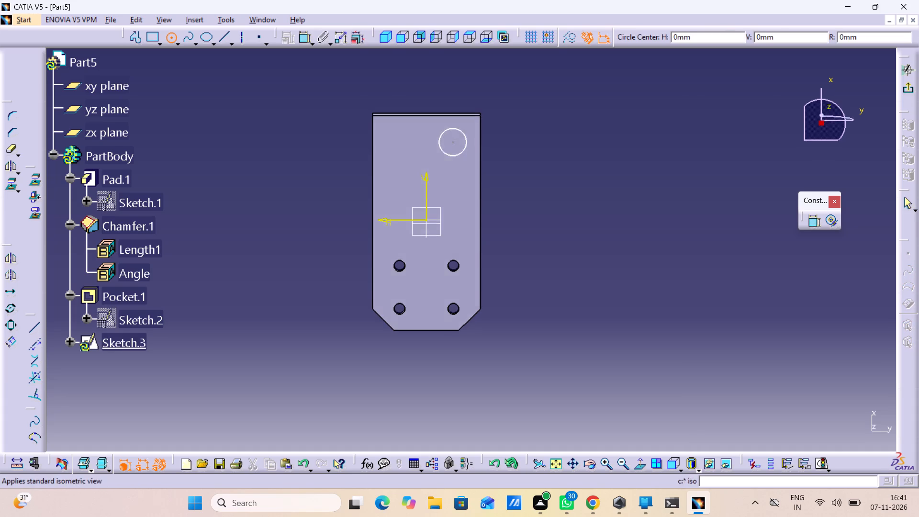
middle_drag(457, 226, 457, 222)
right_drag(457, 226, 457, 222)
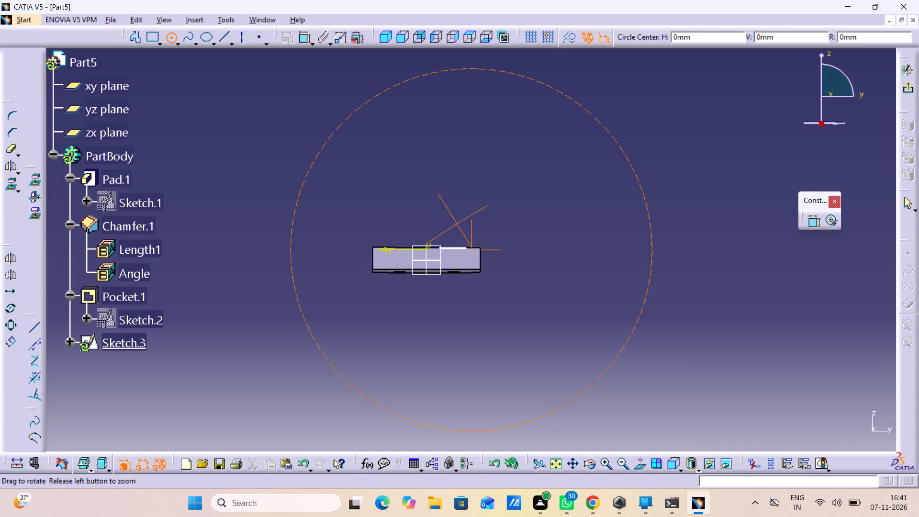
middle_drag(457, 222, 424, 330)
right_drag(457, 222, 424, 330)
scroll(430, 271, down, 1)
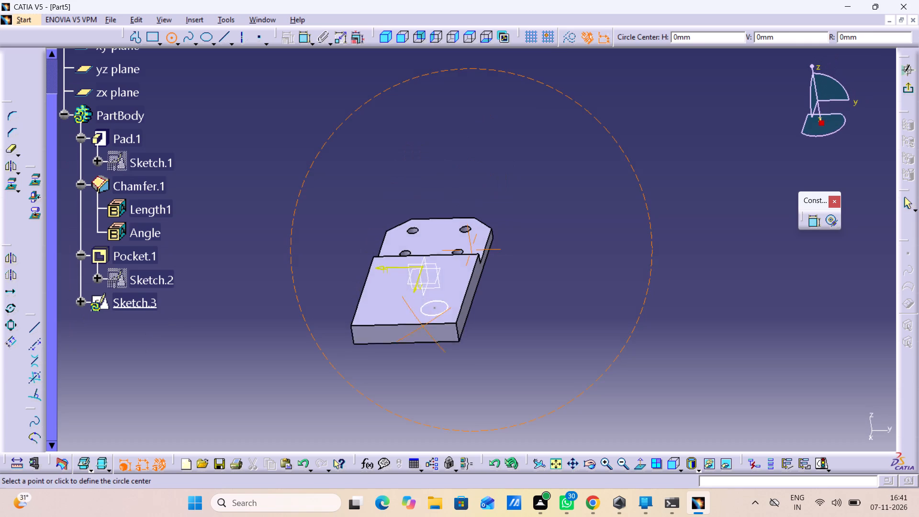
right_drag(424, 330, 425, 333)
middle_drag(424, 330, 446, 370)
middle_drag(439, 326, 453, 253)
right_drag(439, 326, 443, 319)
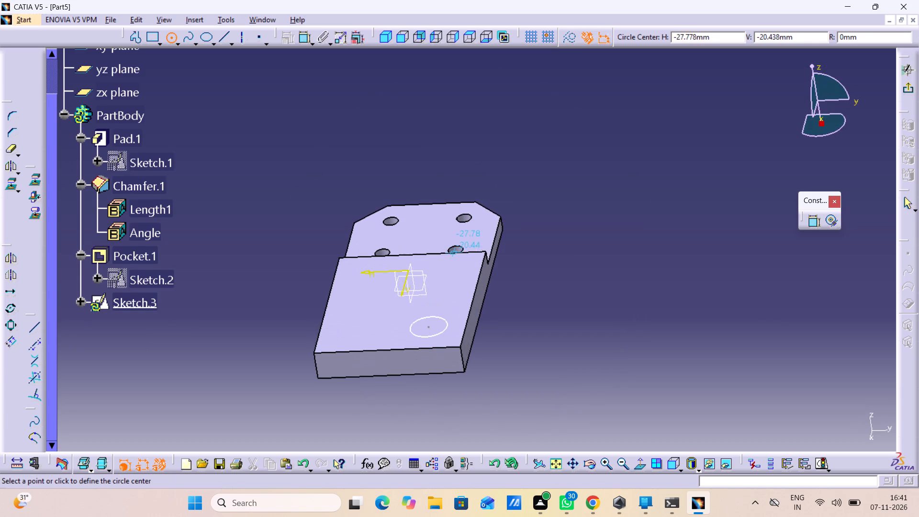
click(639, 467)
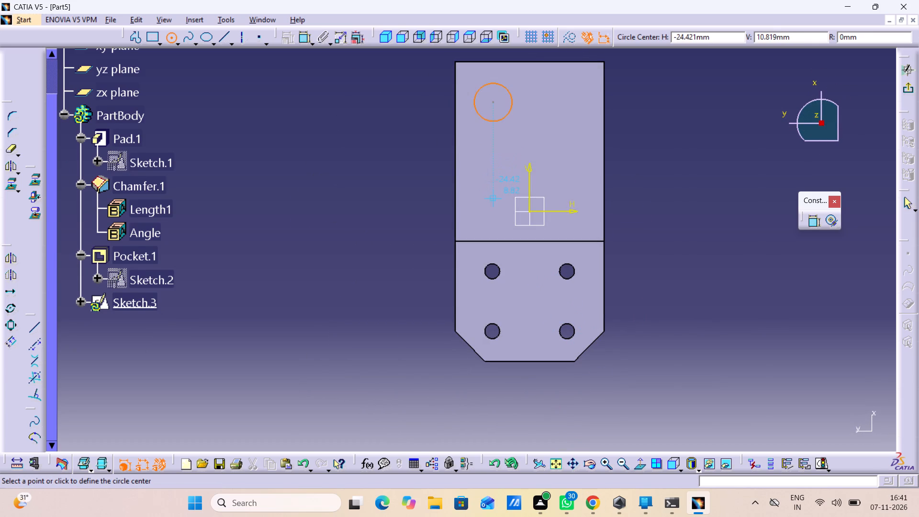
click(494, 174)
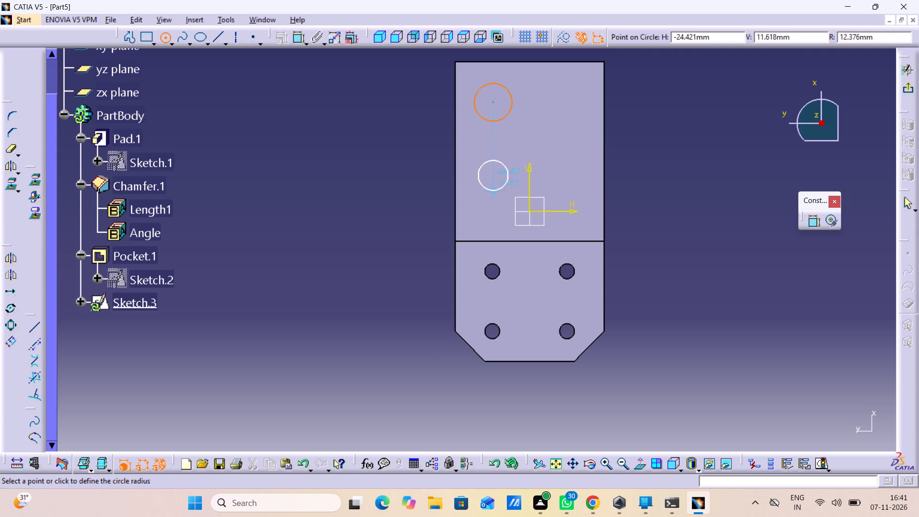
click(494, 195)
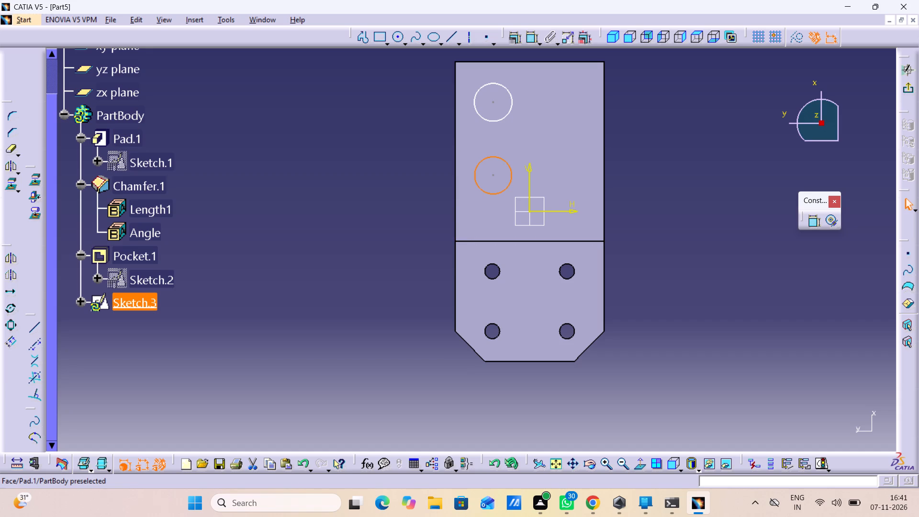
Sketch two circles on the face's positive-H side, about 22 mm in diameter at the thick end and 15 mm nearer the step.
click(397, 38)
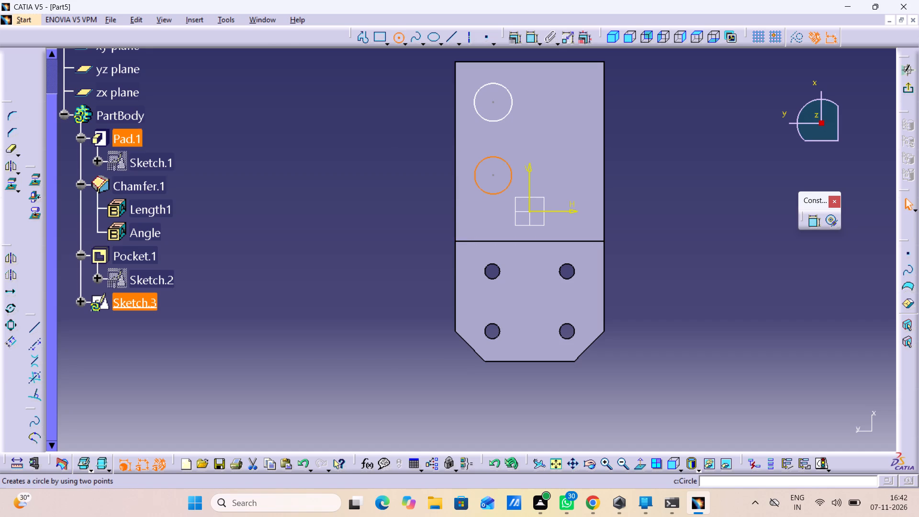
click(570, 101)
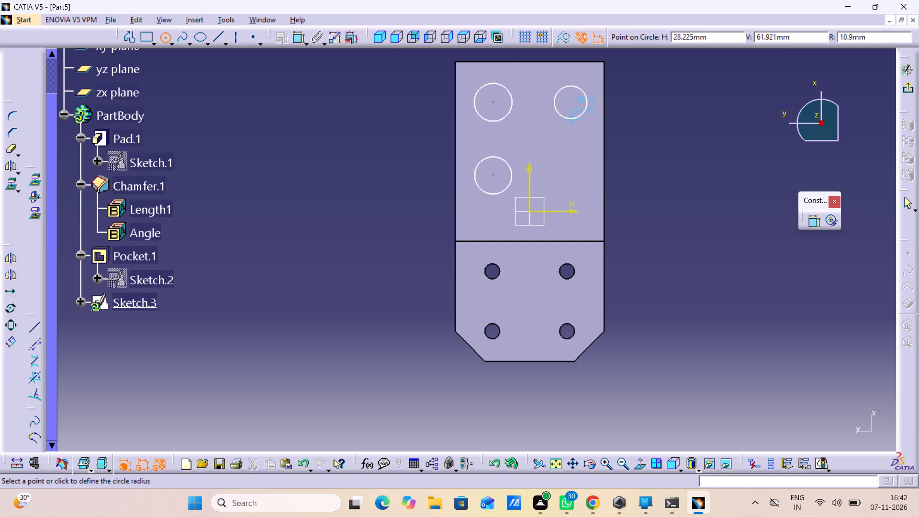
click(572, 118)
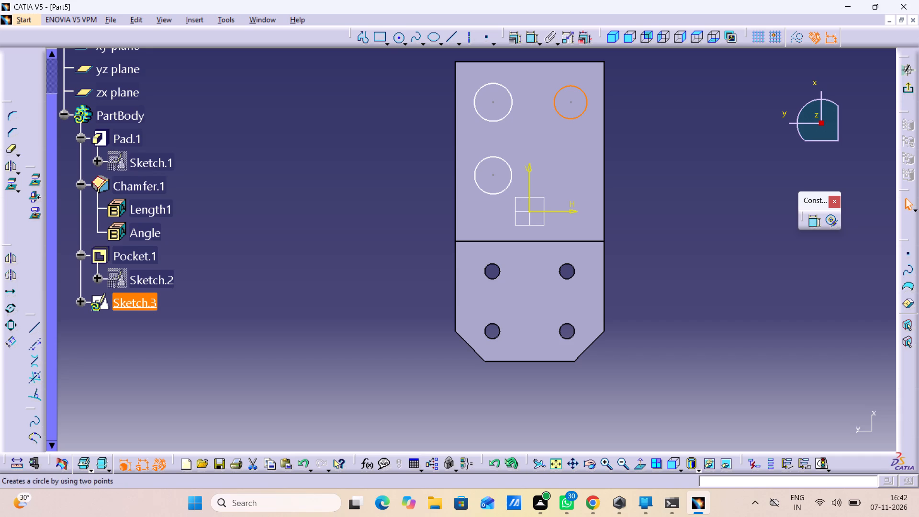
click(391, 65)
click(396, 42)
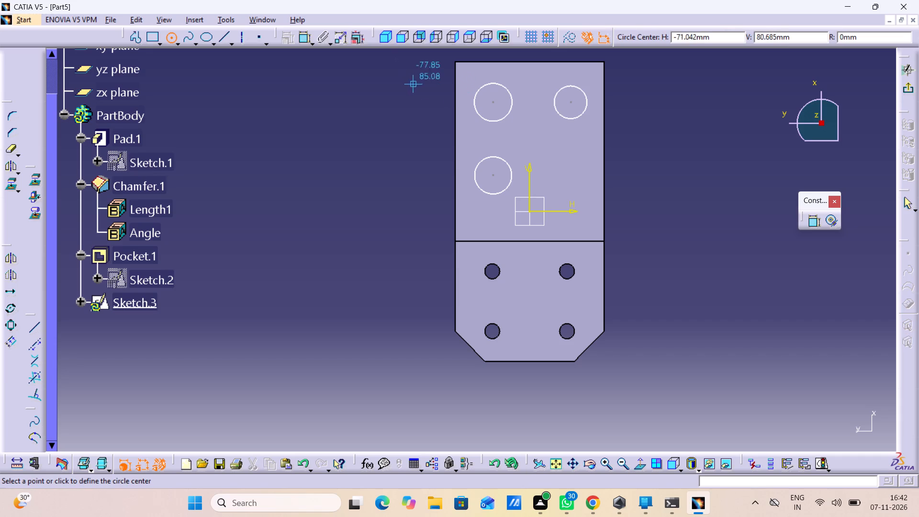
drag(574, 176, 589, 194)
click(576, 186)
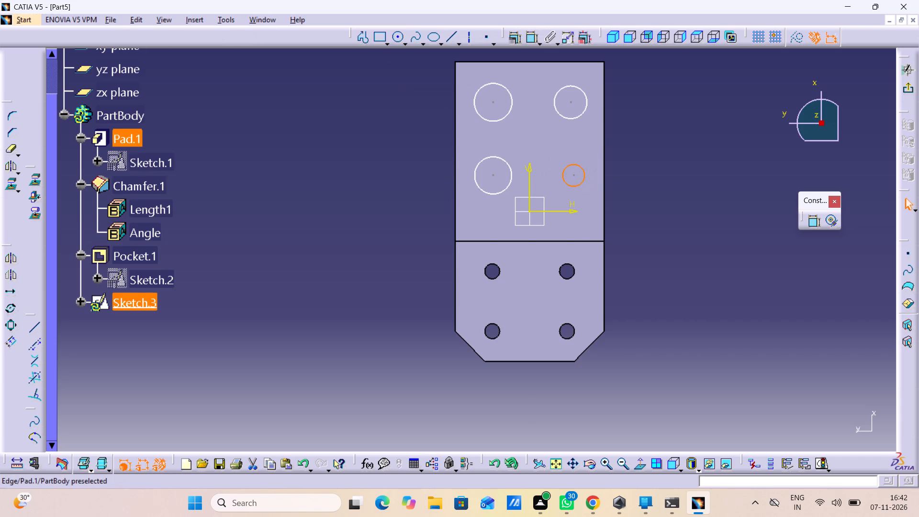
click(622, 139)
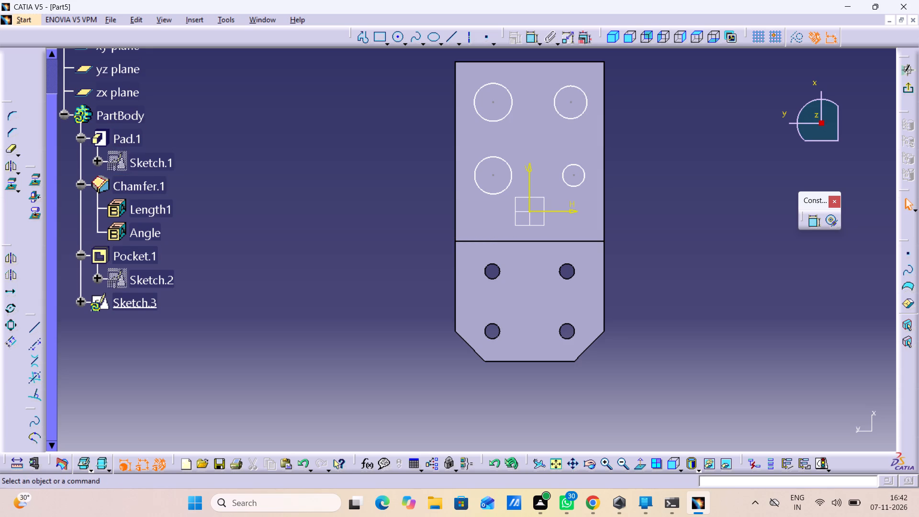
Dimension the diameters of all four circles on the thick step's face.
double_click(812, 220)
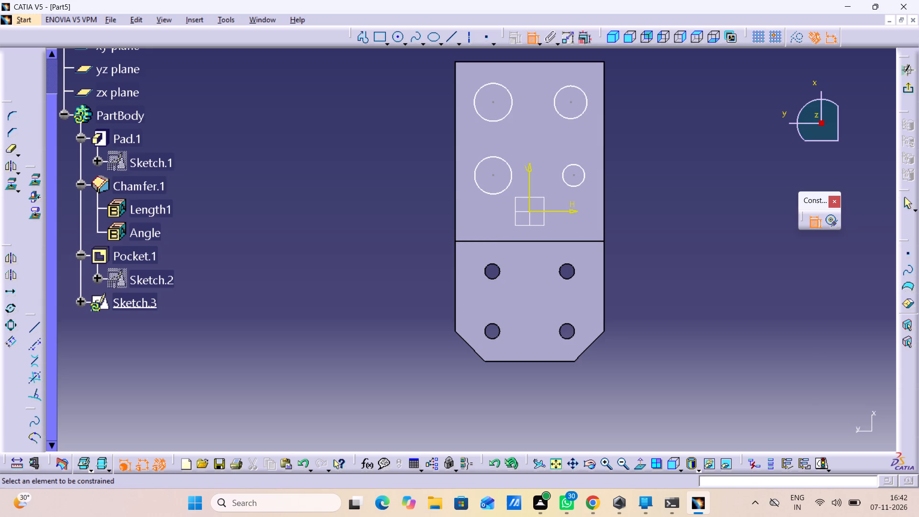
click(584, 168)
click(631, 148)
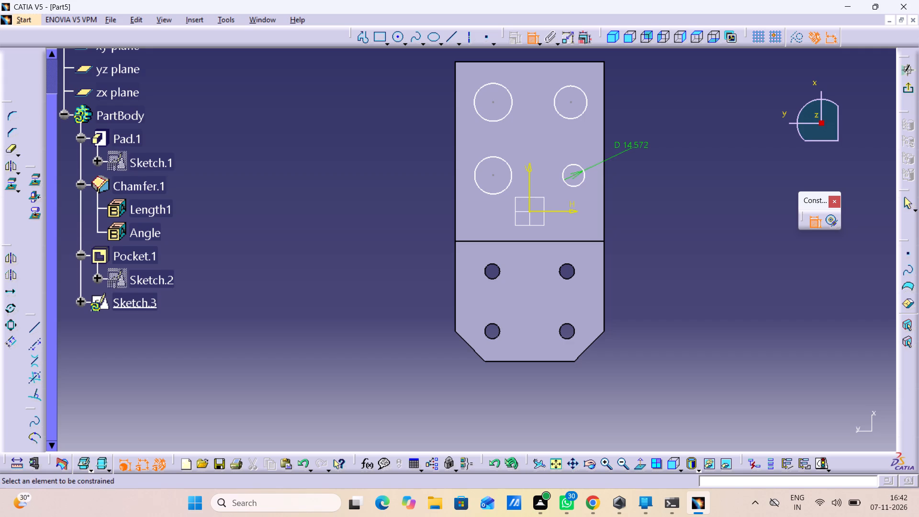
click(588, 104)
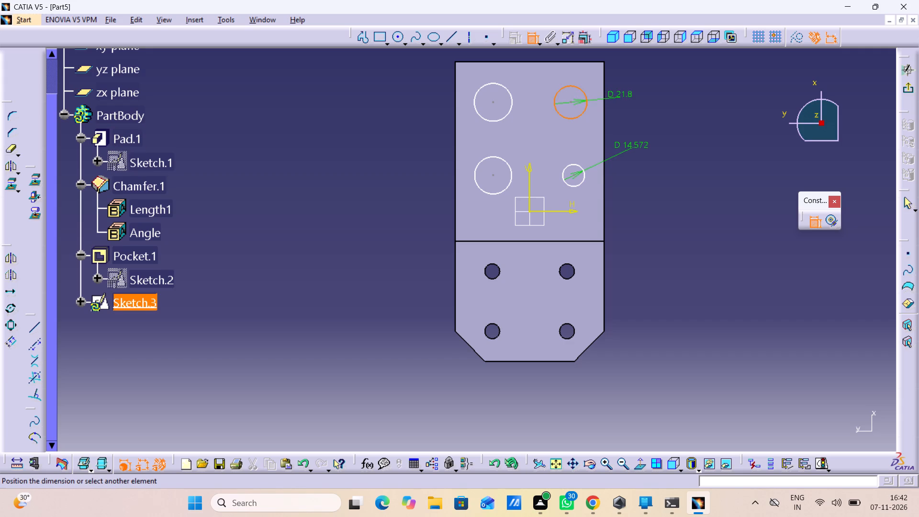
click(631, 104)
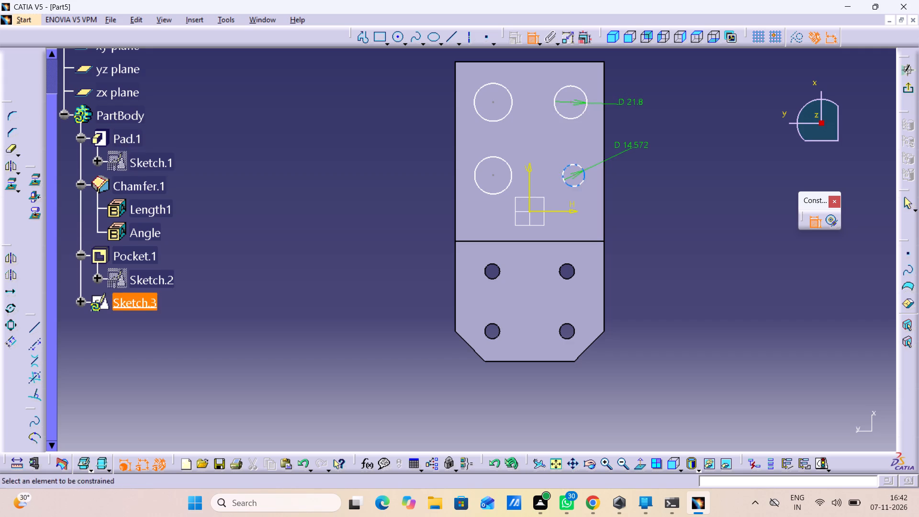
click(479, 166)
click(418, 158)
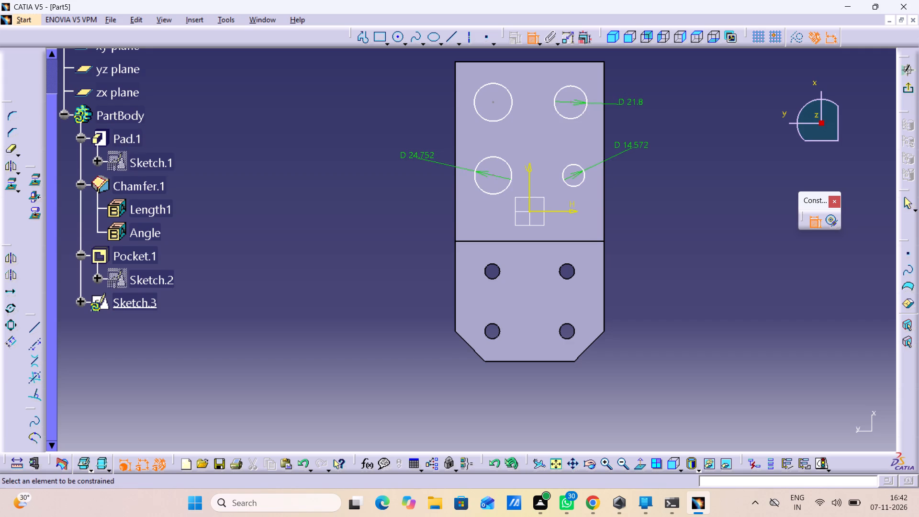
click(477, 88)
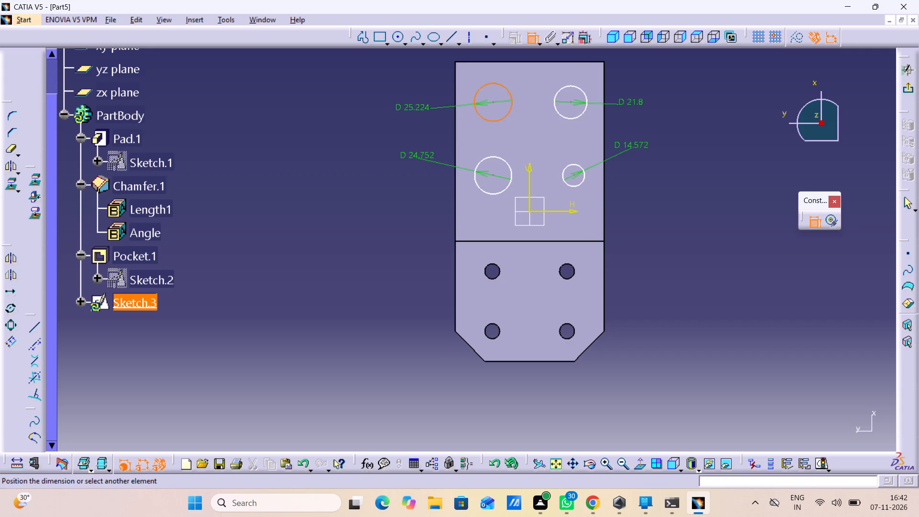
click(415, 106)
Switch the dimension of the negative-H circle at the thick end to a radius and set it to 16 mm.
double_click(415, 100)
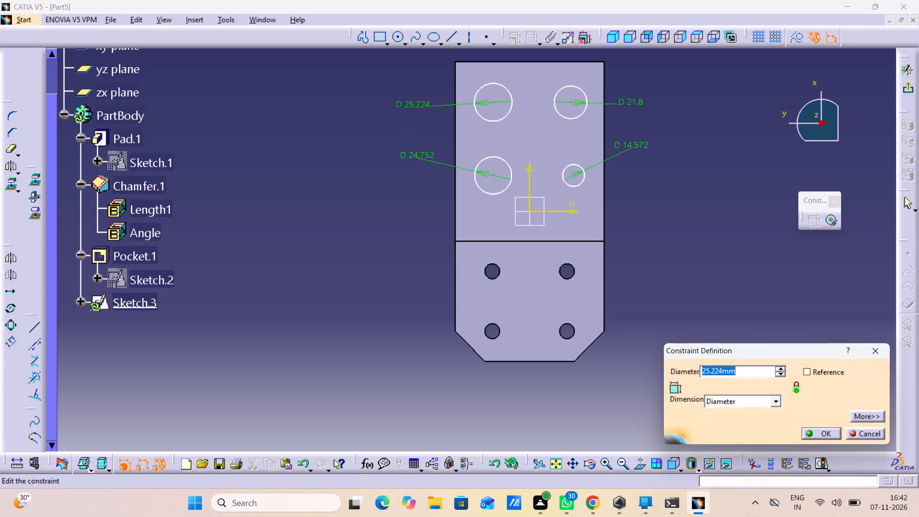
click(721, 402)
click(720, 414)
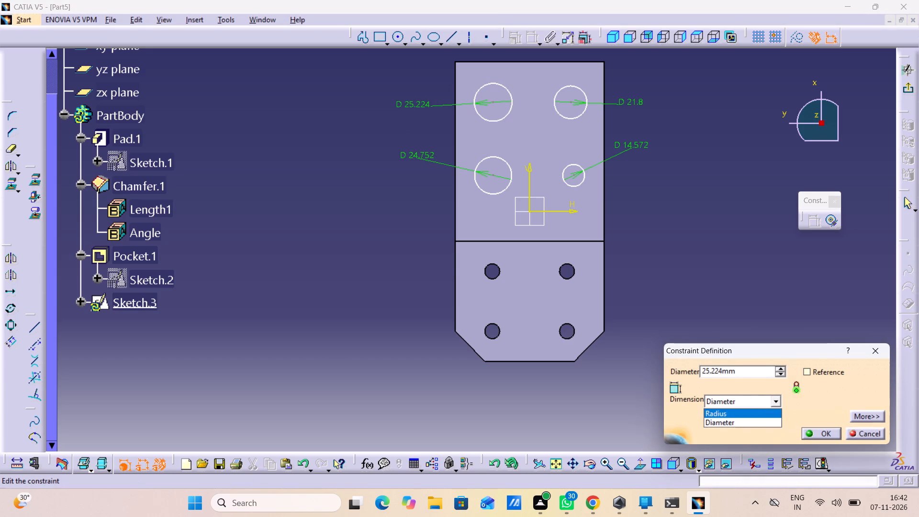
drag(738, 371, 624, 371)
text(16)
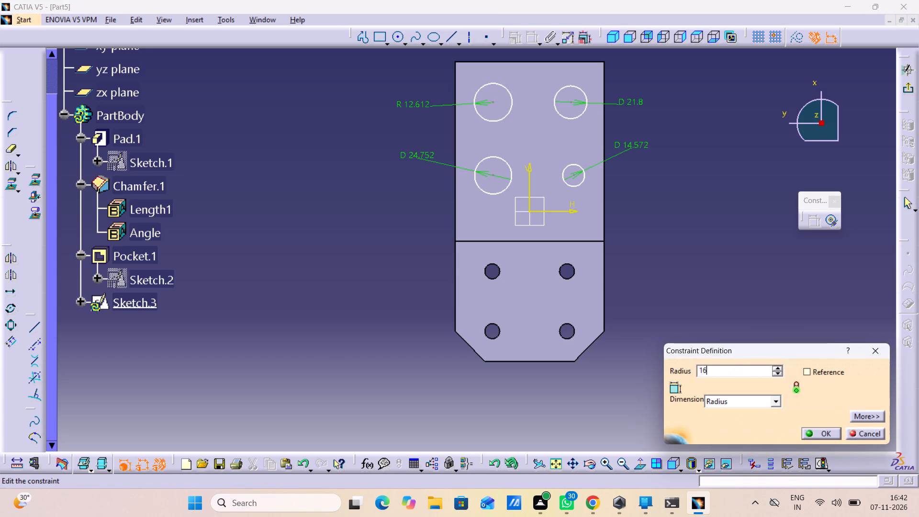
key(Return)
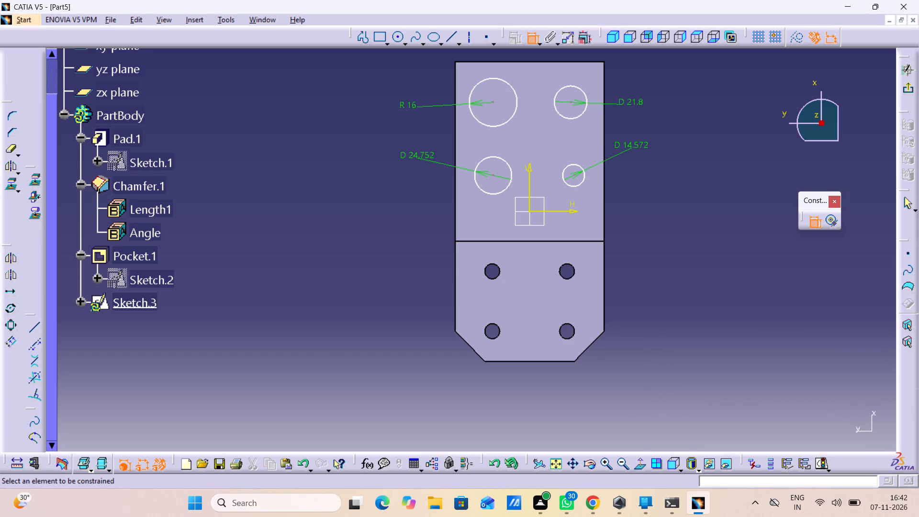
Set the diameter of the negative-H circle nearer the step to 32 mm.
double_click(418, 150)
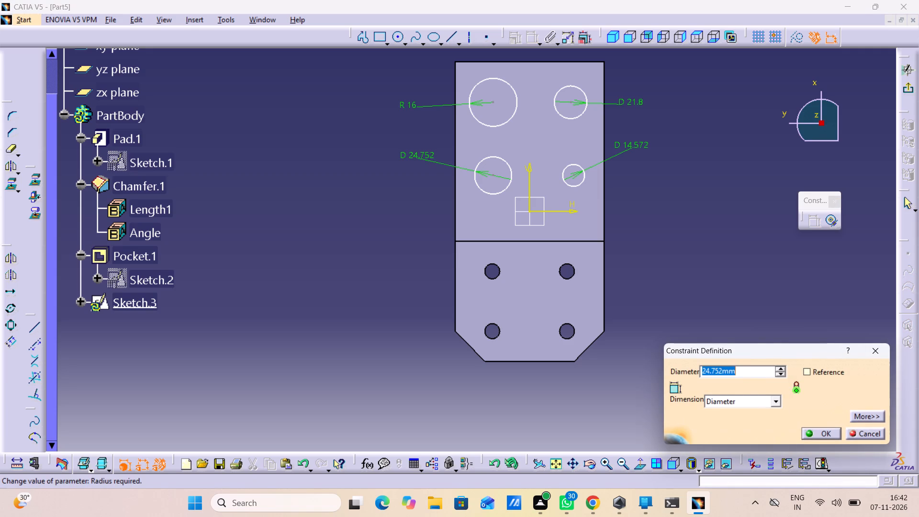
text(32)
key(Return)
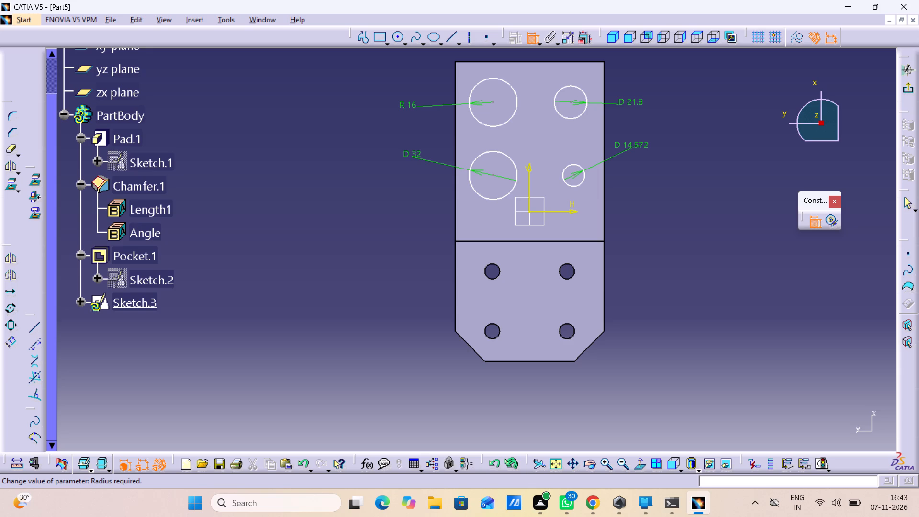
Resize the circles: radius 6 mm for the thick-end negative-H circle and diameter 12 mm for the other three.
double_click(409, 105)
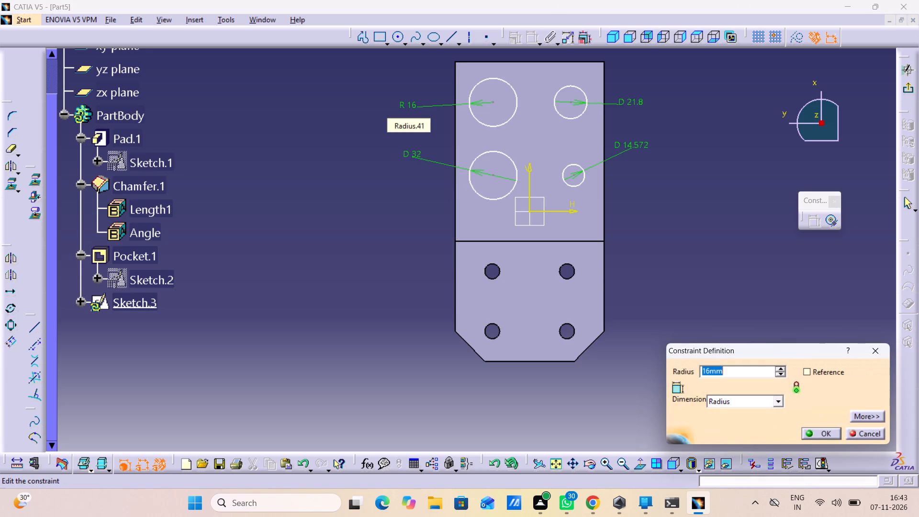
key(1)
key(BackSpace)
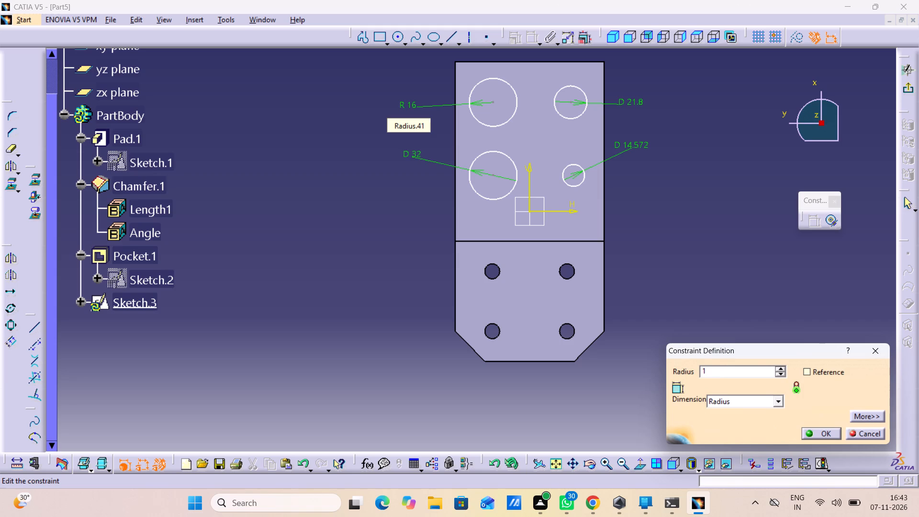
key(6)
key(Return)
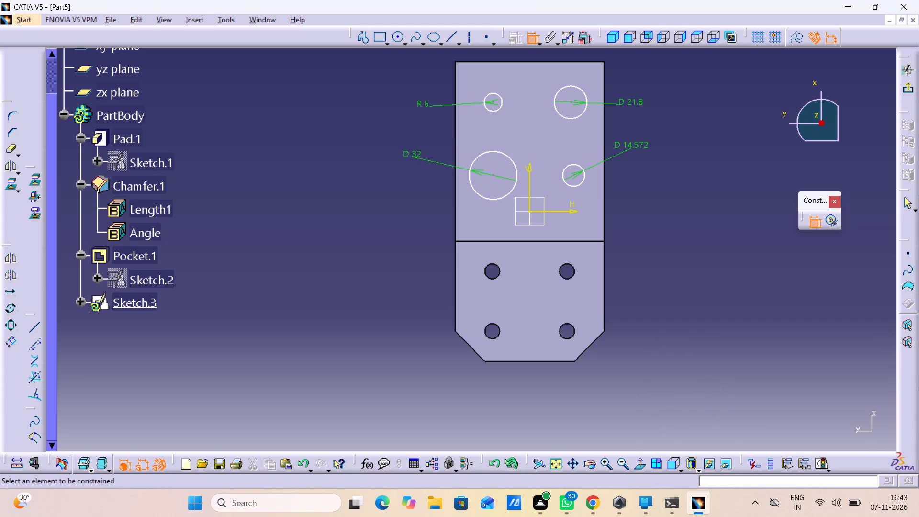
double_click(415, 151)
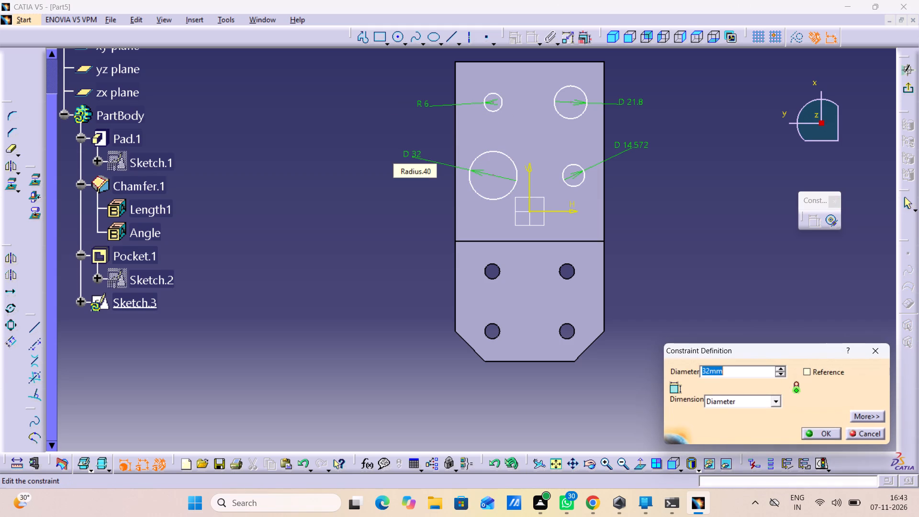
text(12)
key(Return)
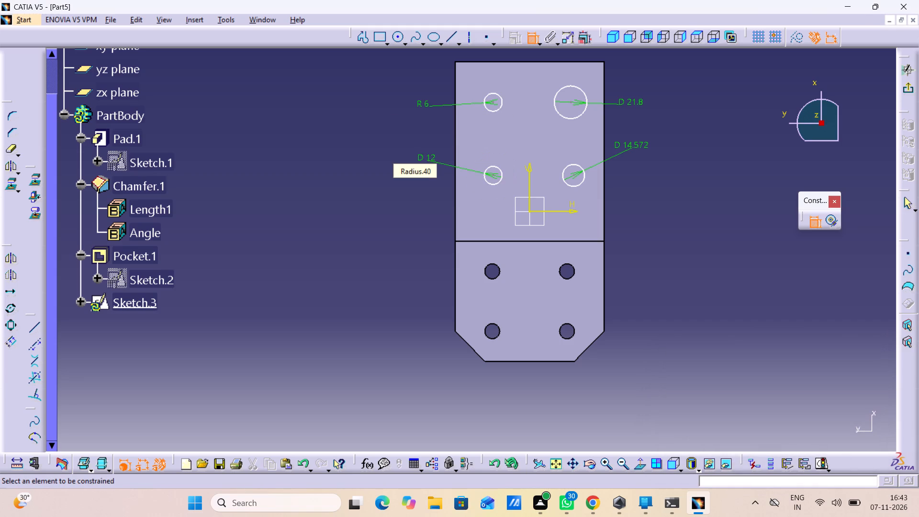
double_click(631, 98)
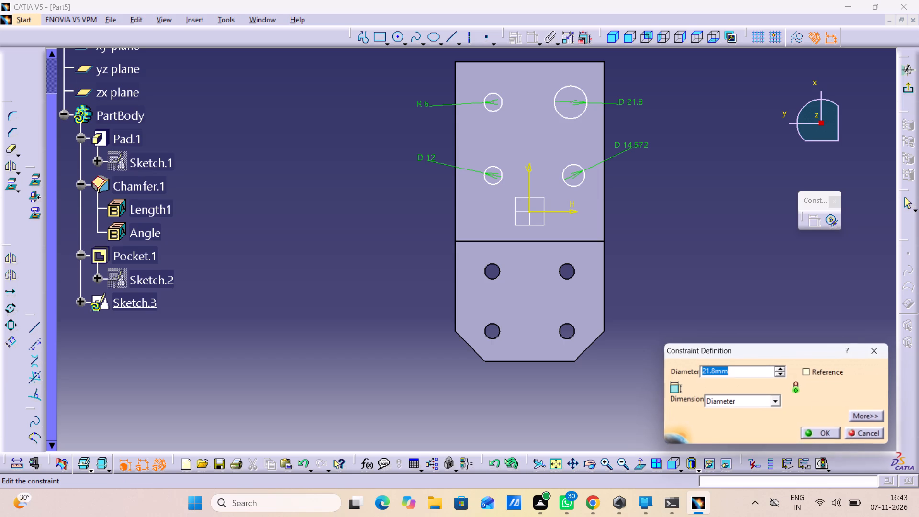
text(12)
key(Return)
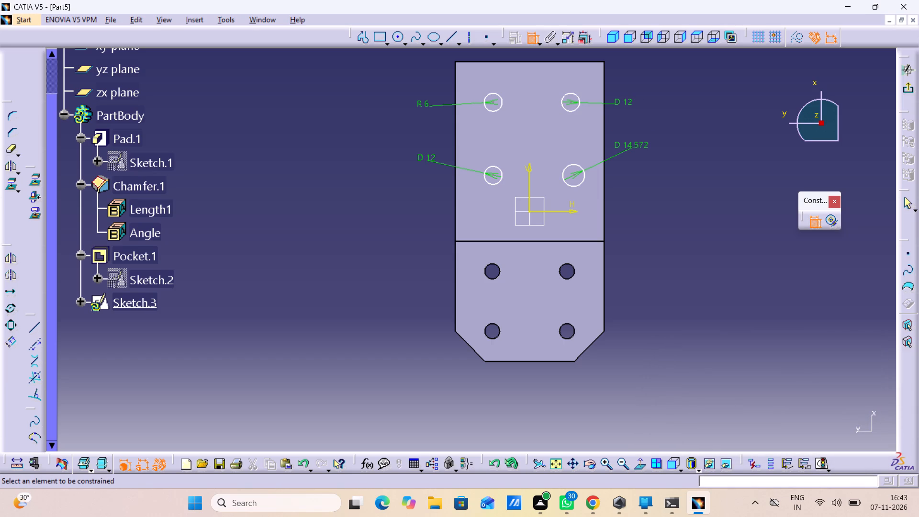
double_click(635, 150)
text(12)
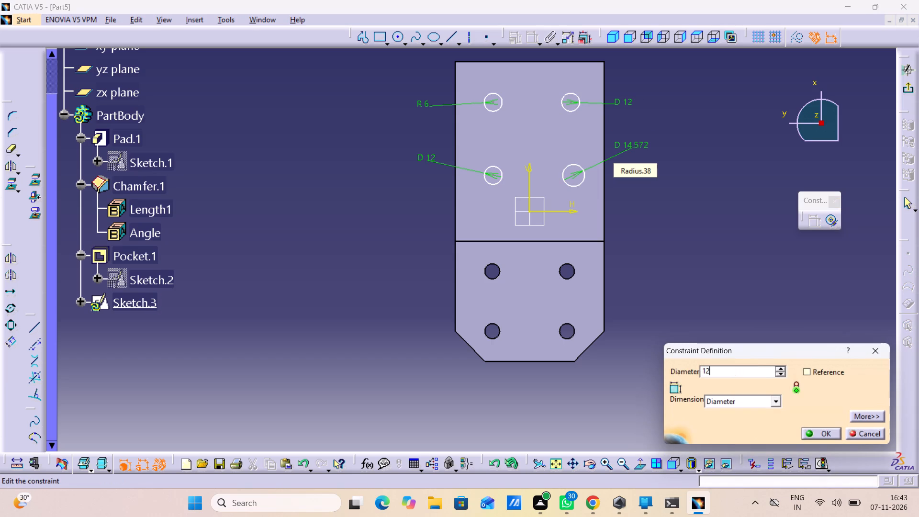
key(Return)
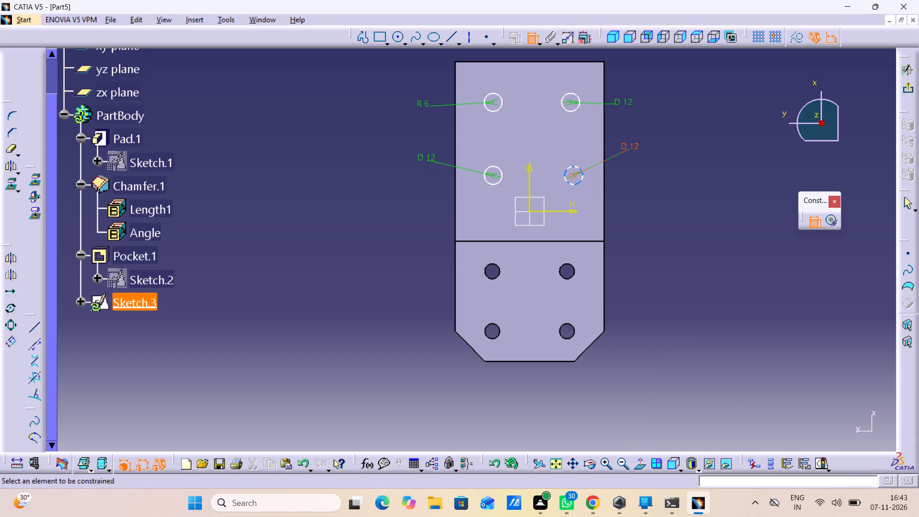
Sketch four vertical lines, one on each side of both circle columns, running from the thick-end circles to those near the step.
double_click(30, 329)
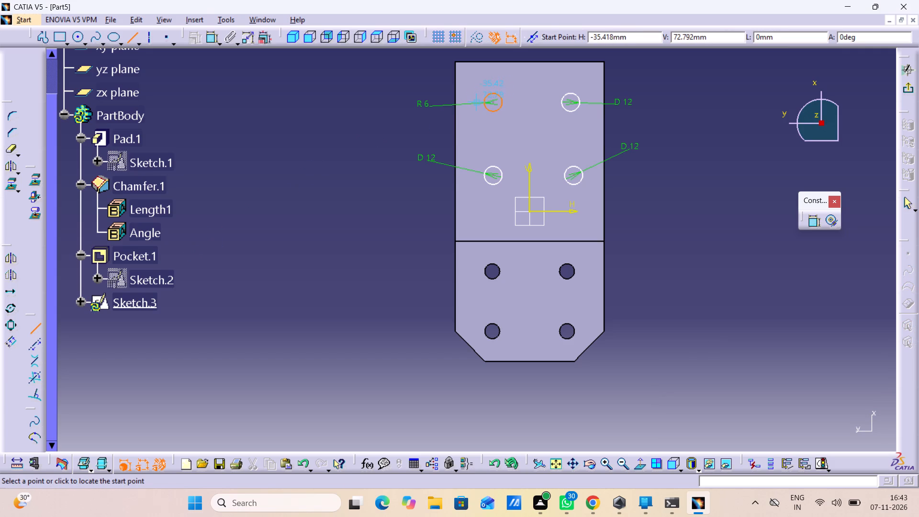
click(471, 99)
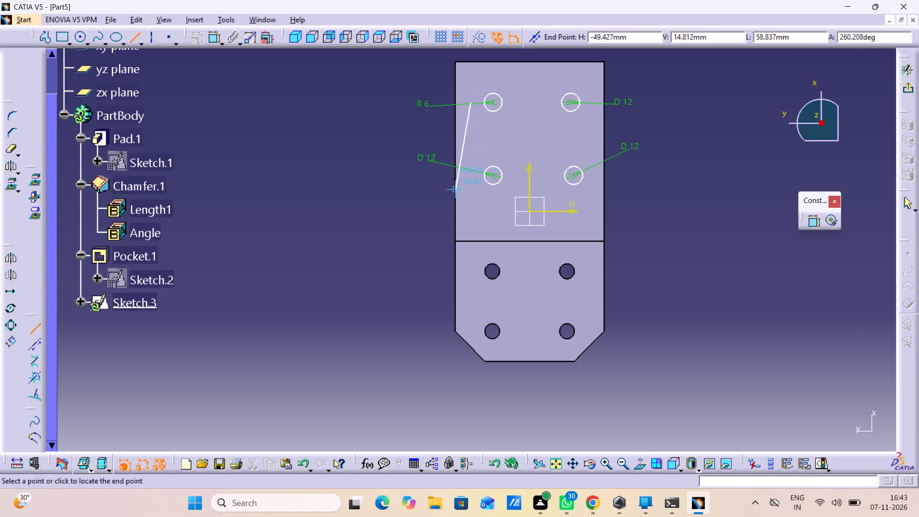
click(468, 181)
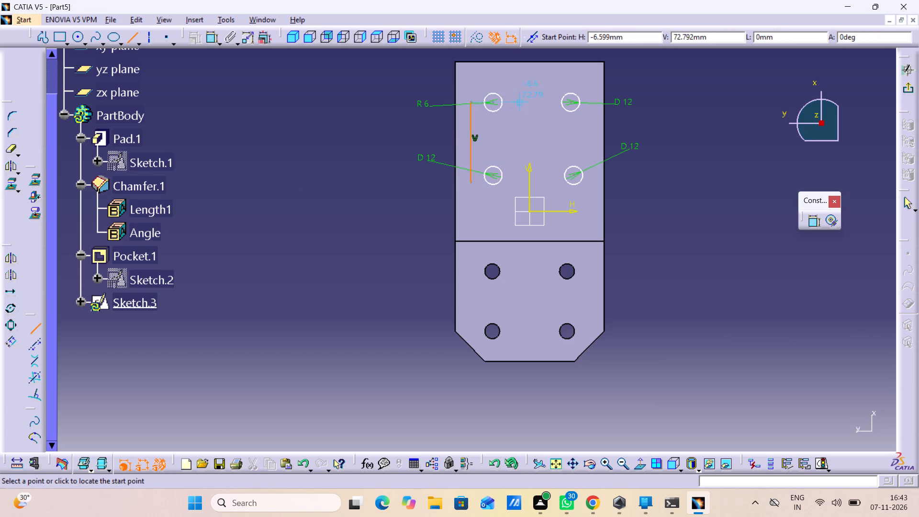
click(522, 102)
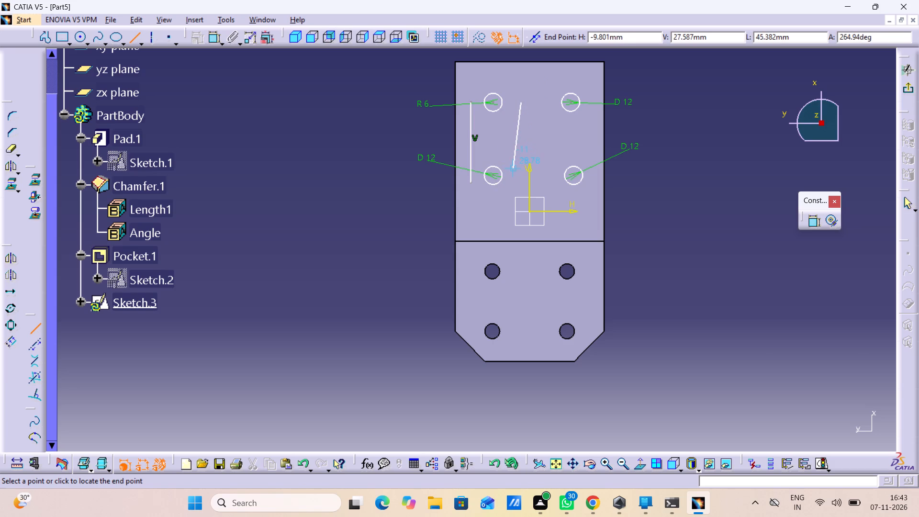
click(521, 174)
click(548, 103)
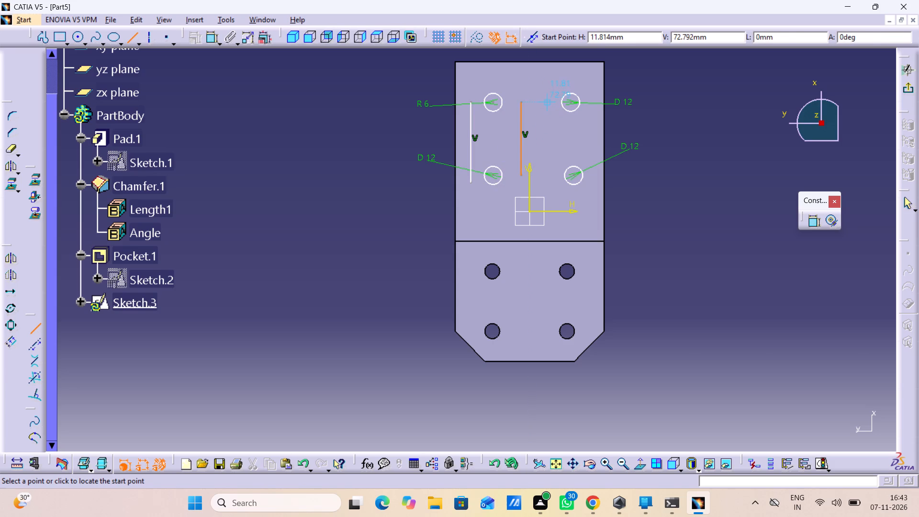
click(548, 181)
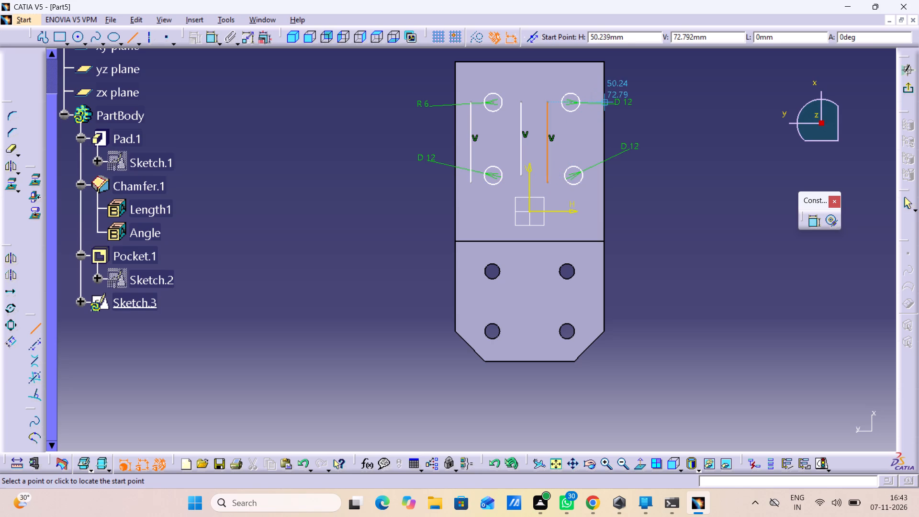
drag(594, 102, 592, 109)
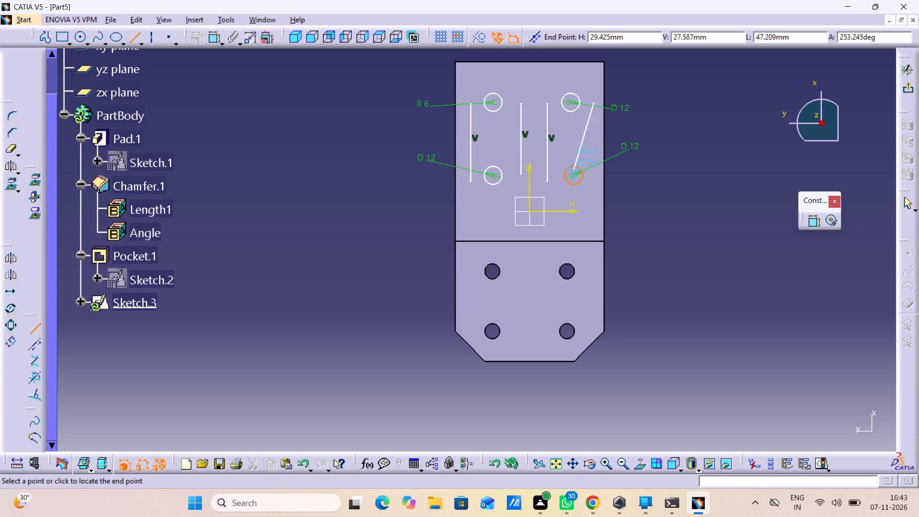
click(594, 174)
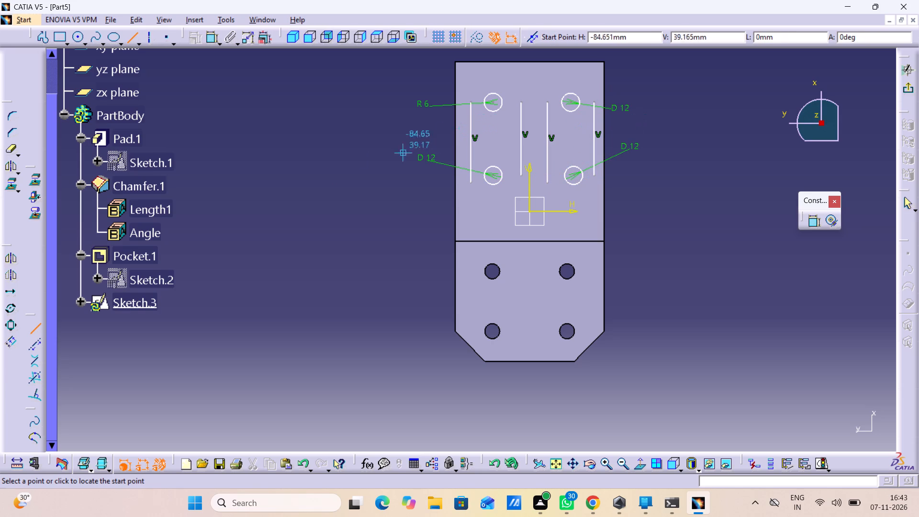
Make both endpoints of the outer positive-H vertical line coincident with the two positive-H circles.
double_click(817, 222)
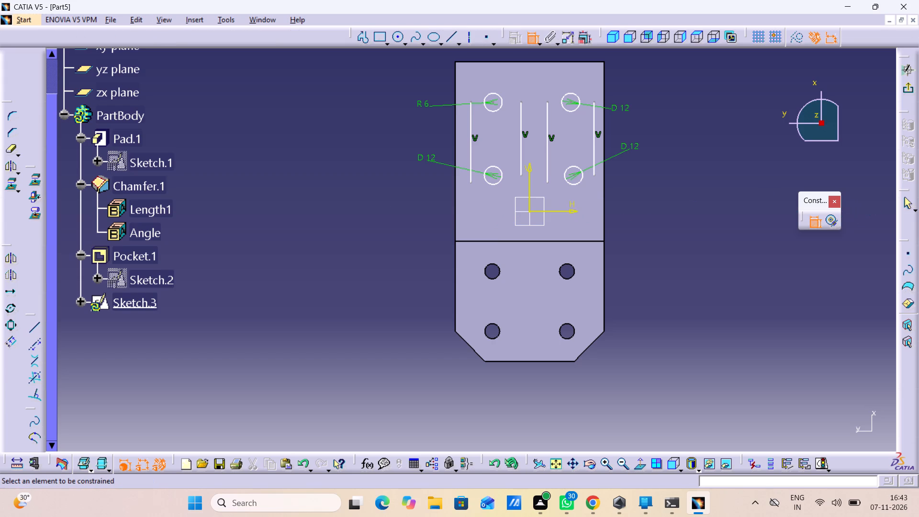
click(595, 103)
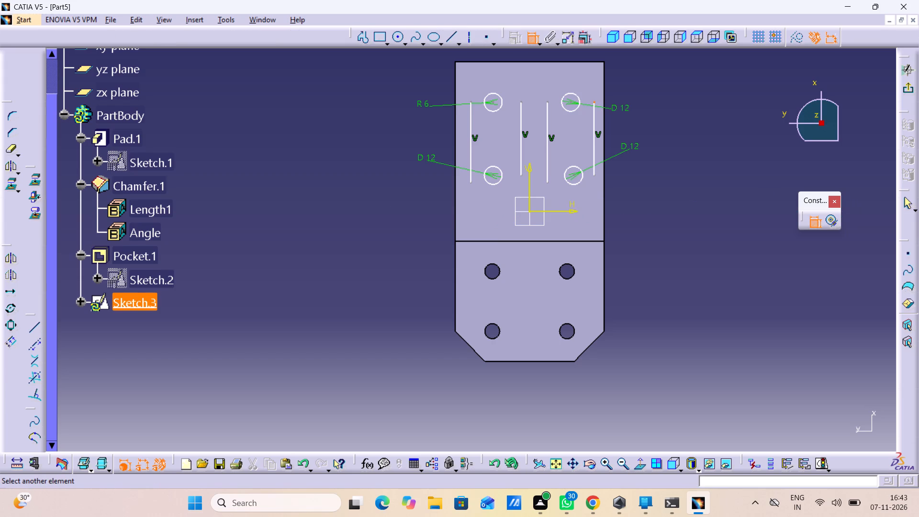
click(580, 102)
right_click(646, 86)
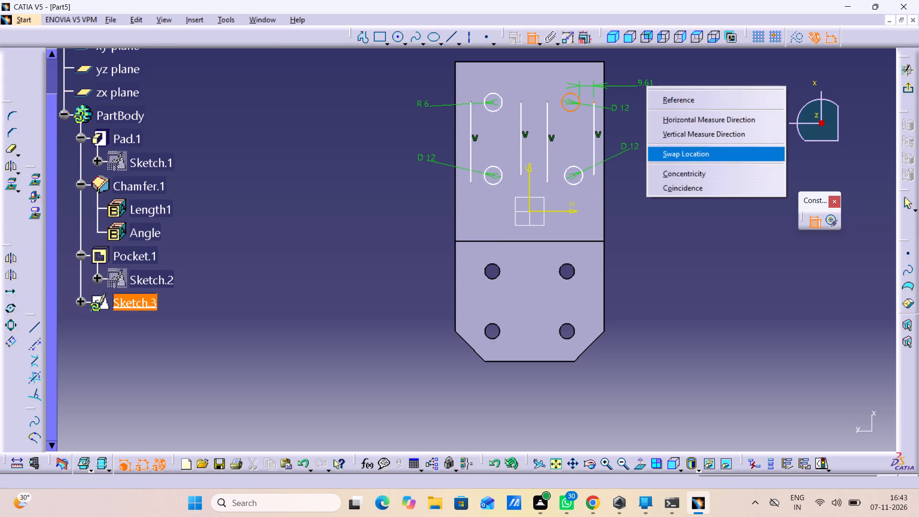
click(687, 180)
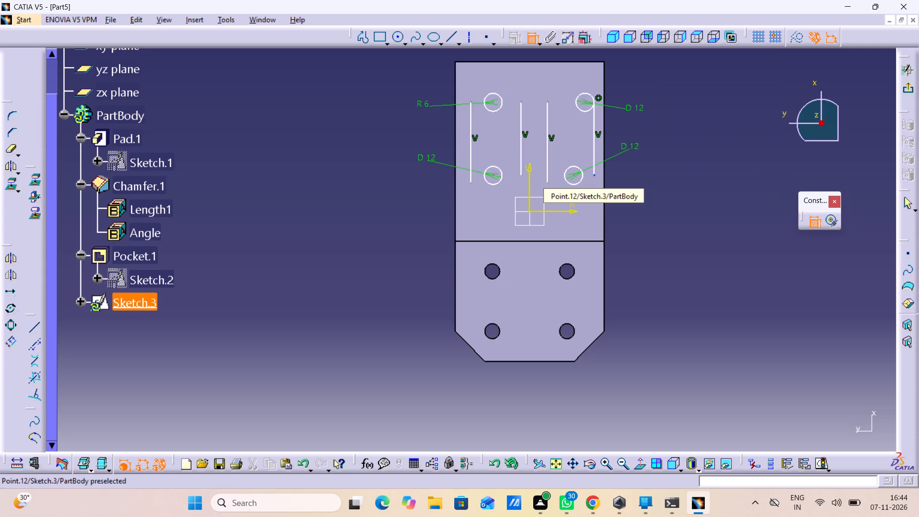
click(594, 175)
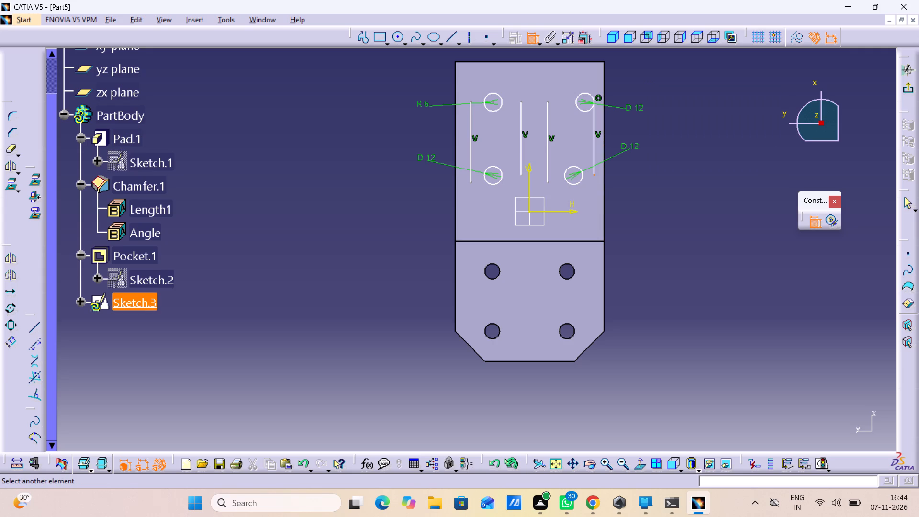
drag(583, 182, 591, 182)
right_click(644, 179)
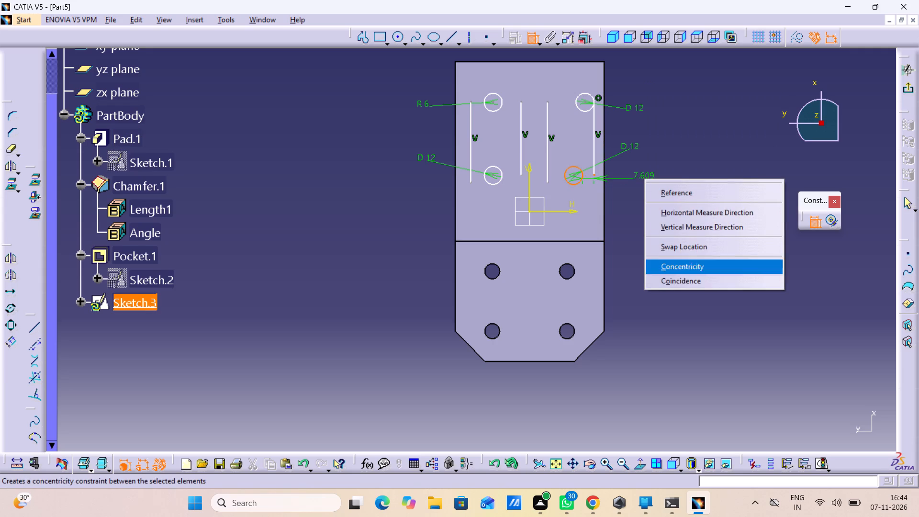
click(674, 276)
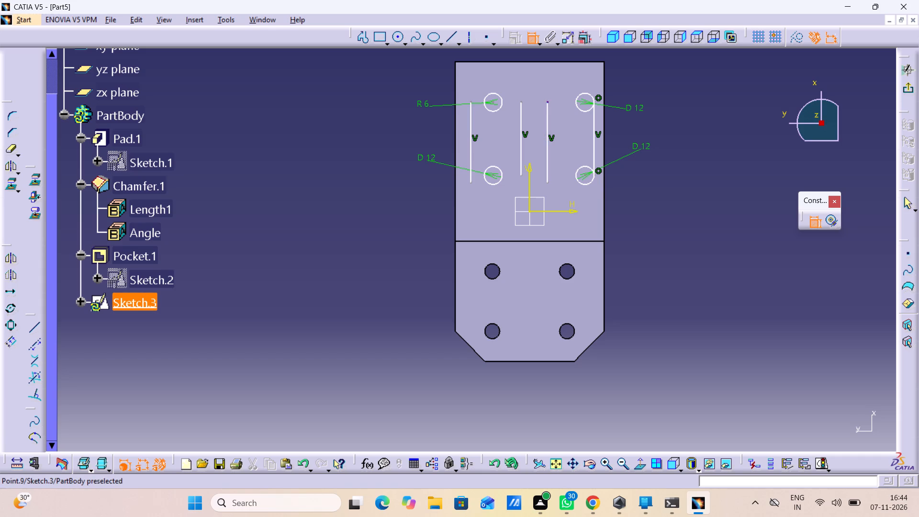
Make both endpoints of the inner positive-H vertical line coincident with the two positive-H circles.
click(546, 103)
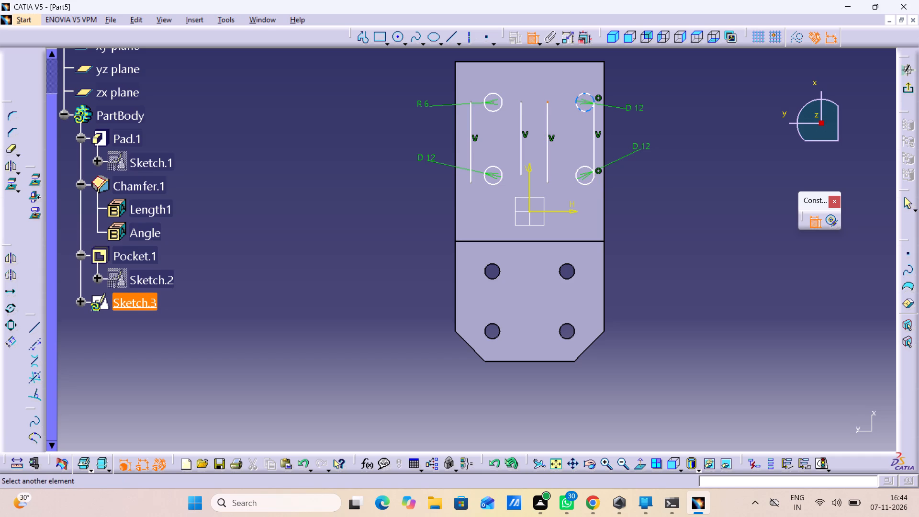
click(576, 101)
right_click(692, 147)
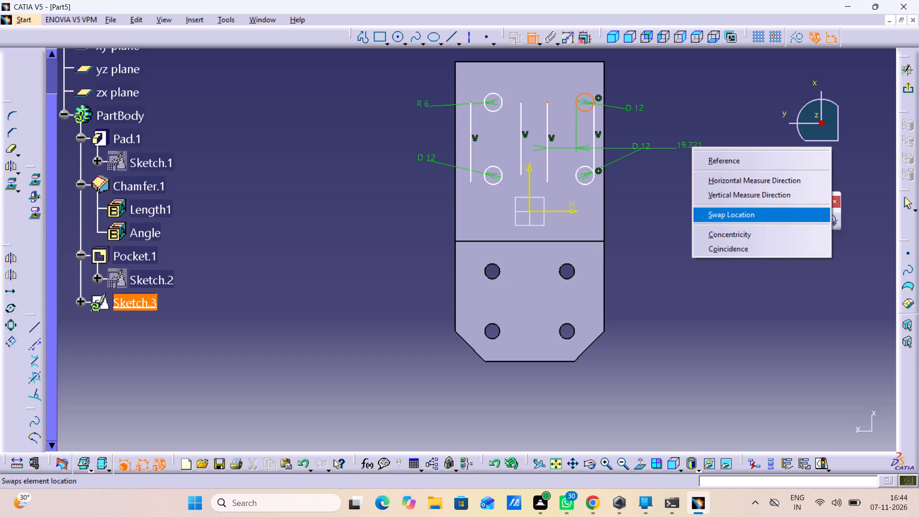
click(730, 243)
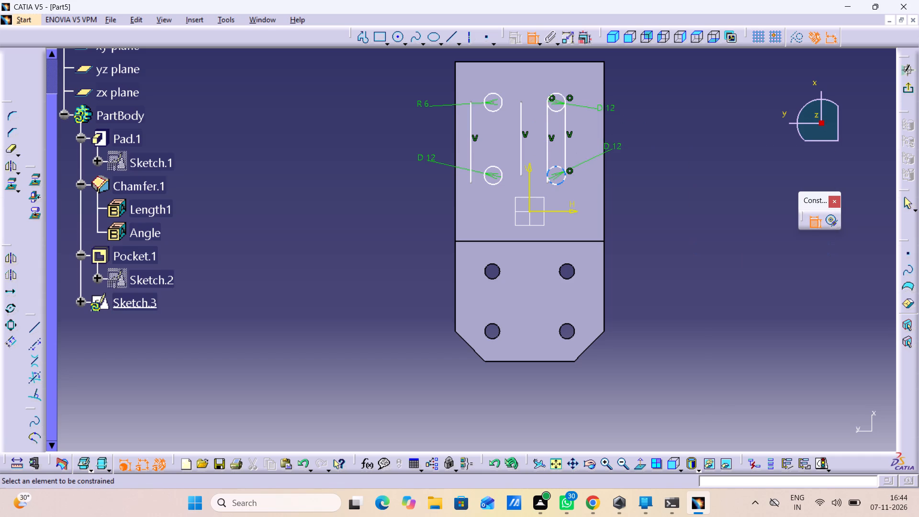
click(547, 185)
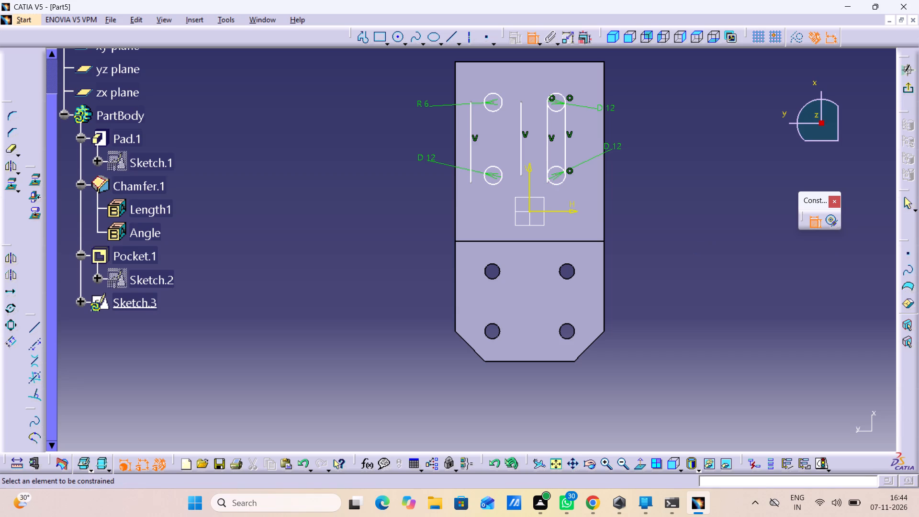
click(551, 183)
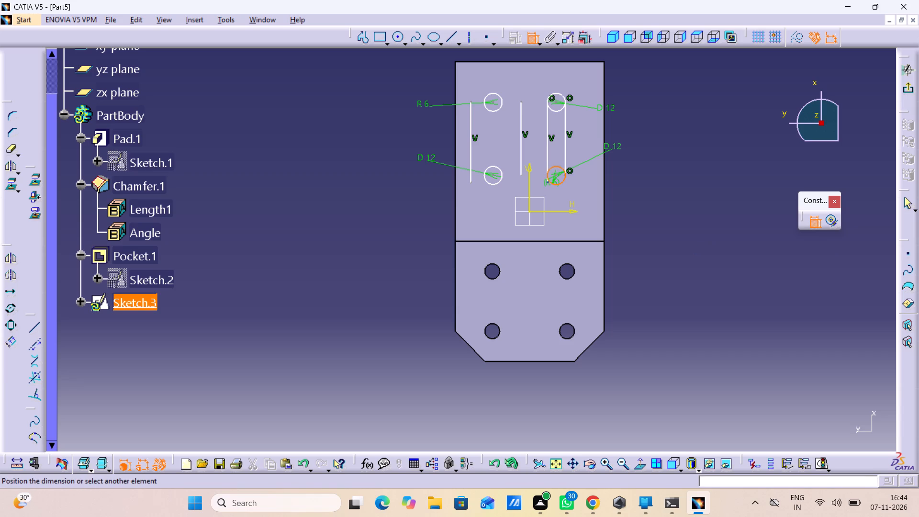
click(549, 184)
right_click(635, 174)
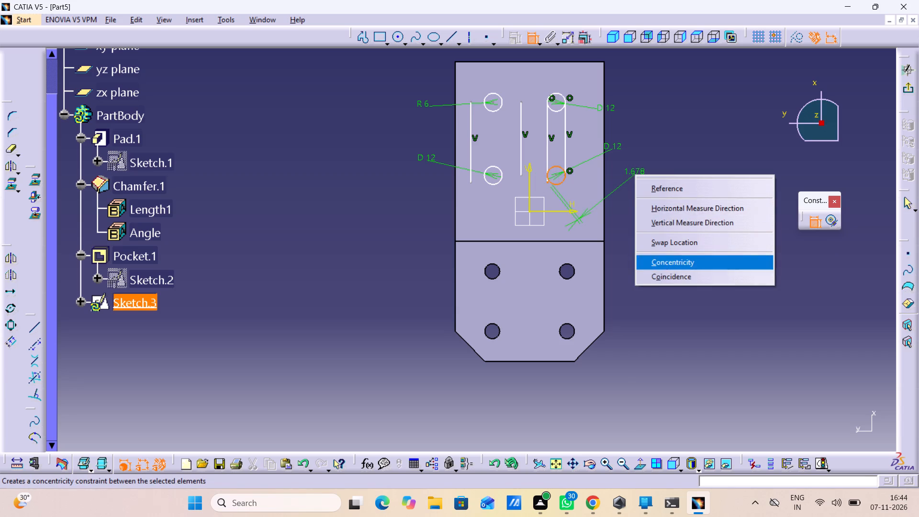
click(685, 273)
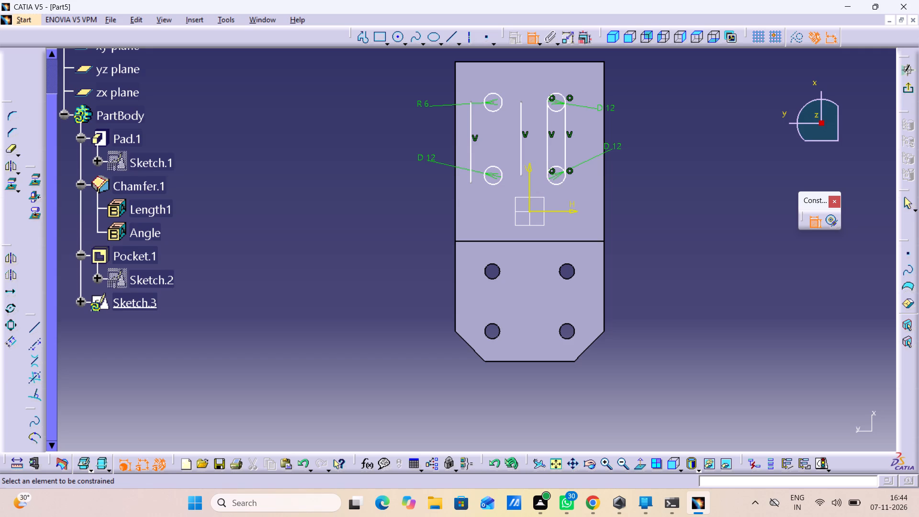
Make both endpoints of the inner negative-H vertical line coincident with the two negative-H circles.
click(522, 177)
click(502, 179)
right_click(671, 186)
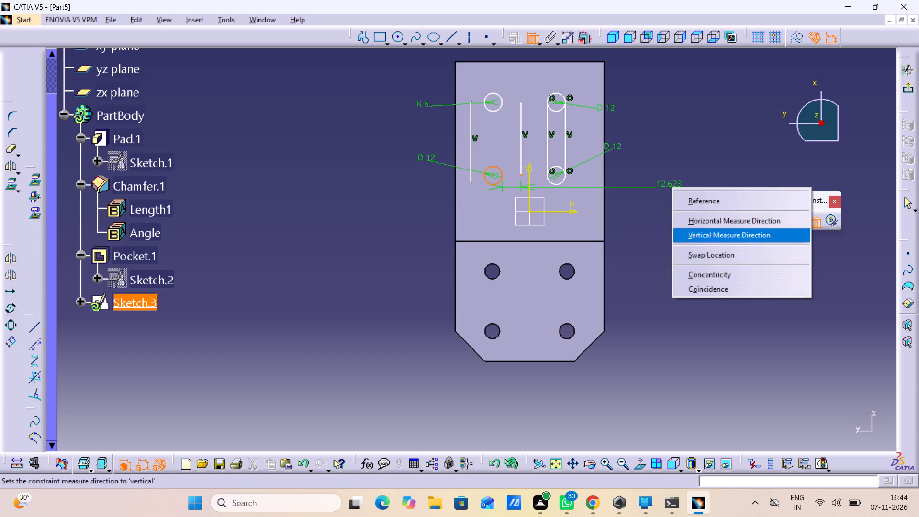
click(703, 286)
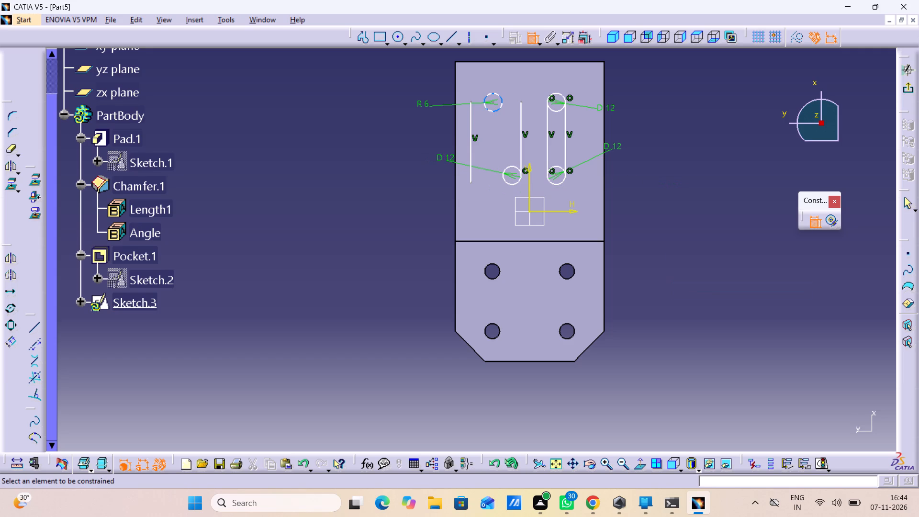
click(503, 100)
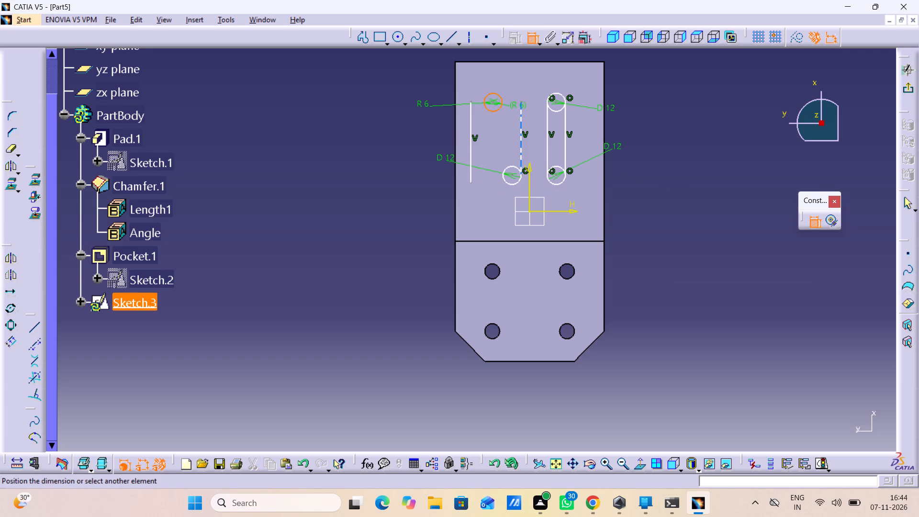
click(521, 101)
right_click(676, 123)
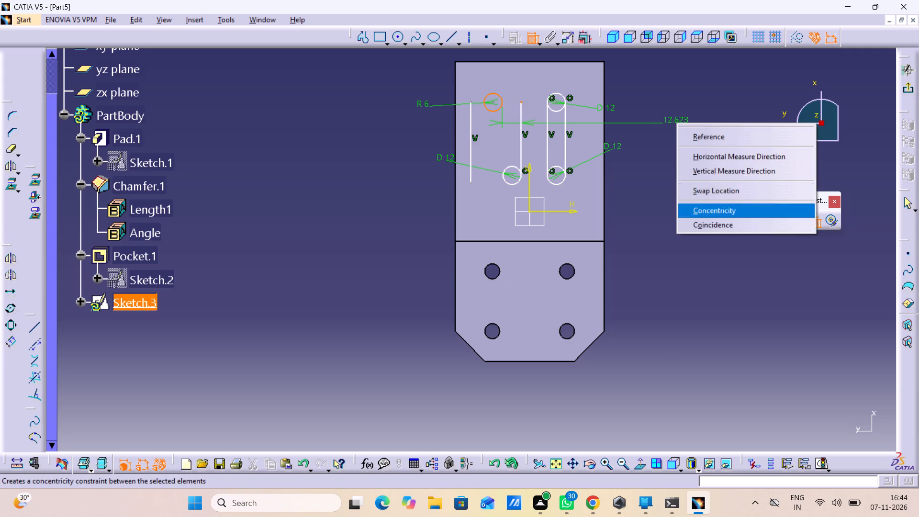
click(732, 220)
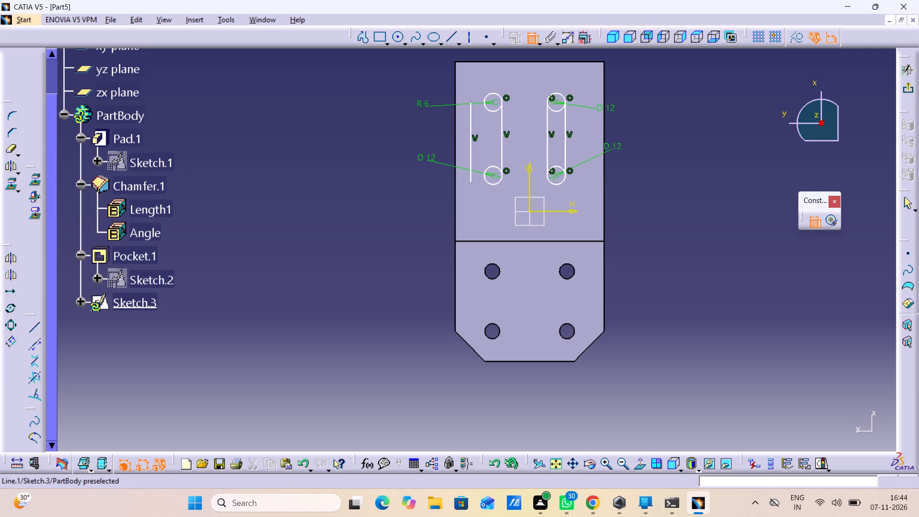
Make both endpoints of the outer negative-H vertical line coincident with the two negative-H circles.
click(470, 101)
click(486, 101)
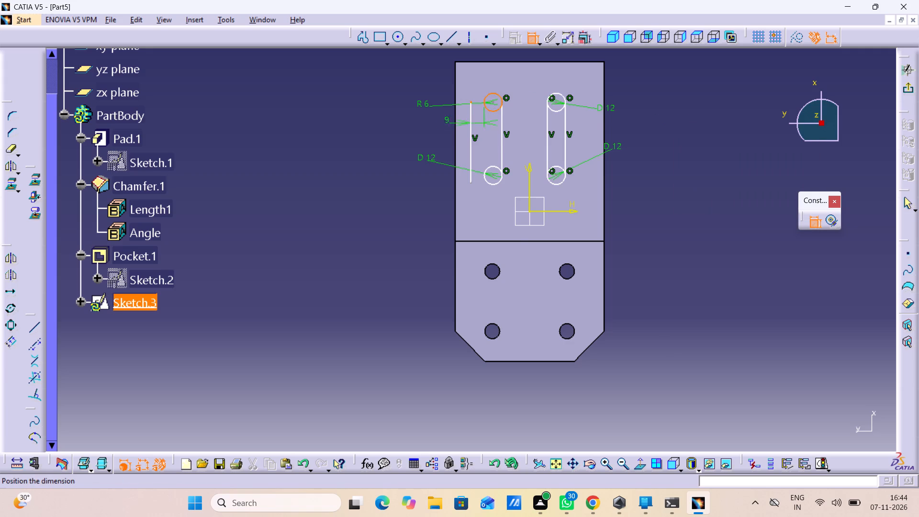
right_click(383, 146)
click(408, 247)
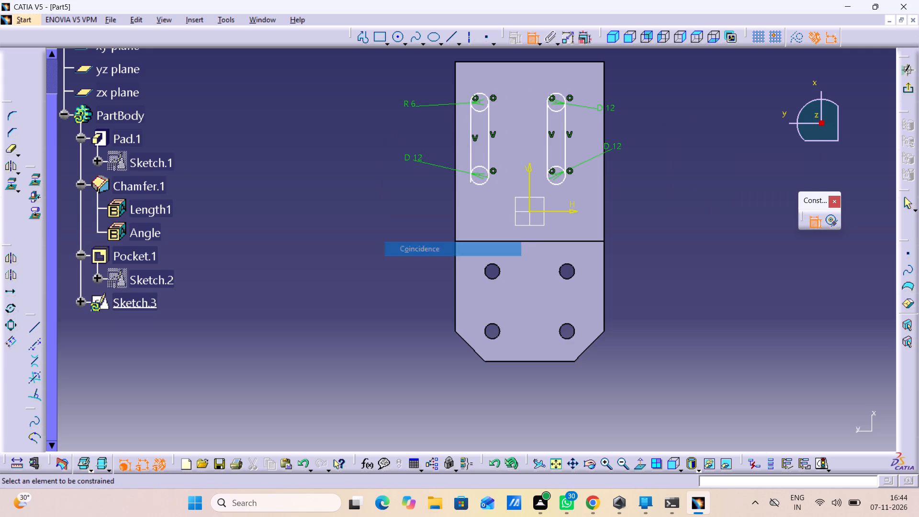
click(470, 183)
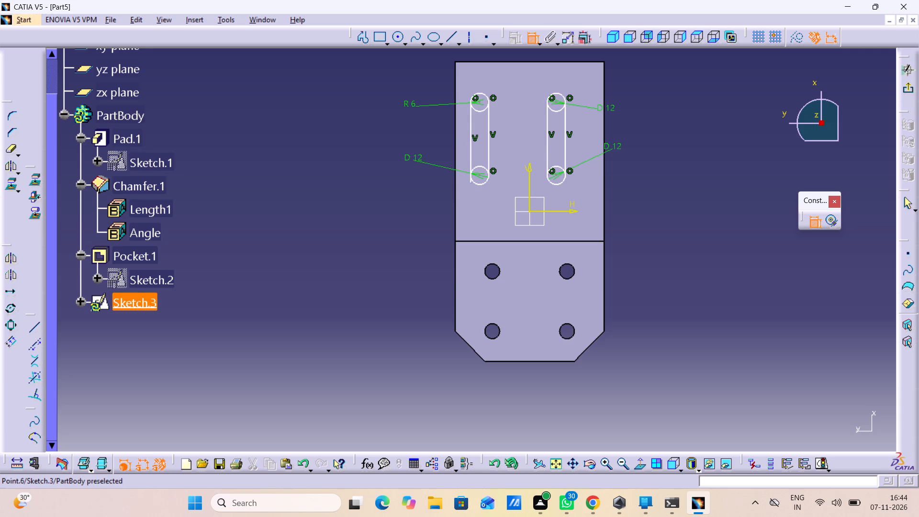
click(475, 183)
right_click(377, 205)
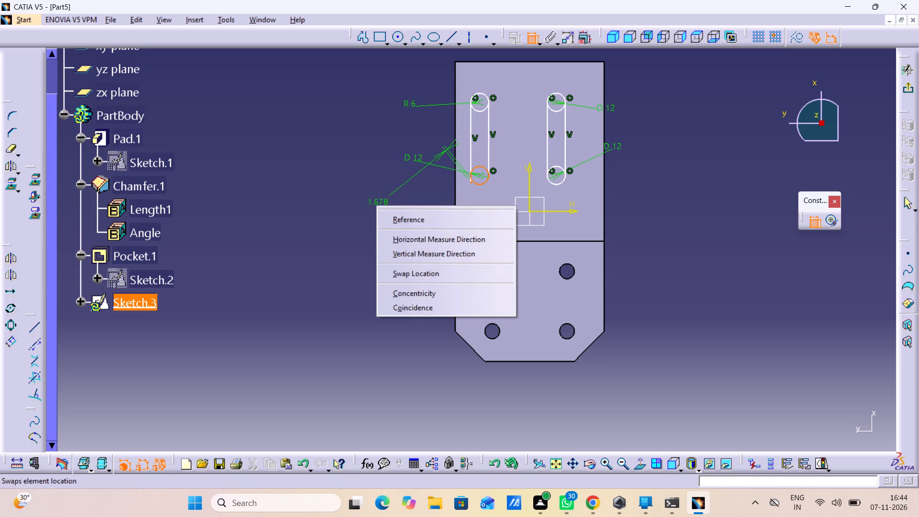
click(406, 303)
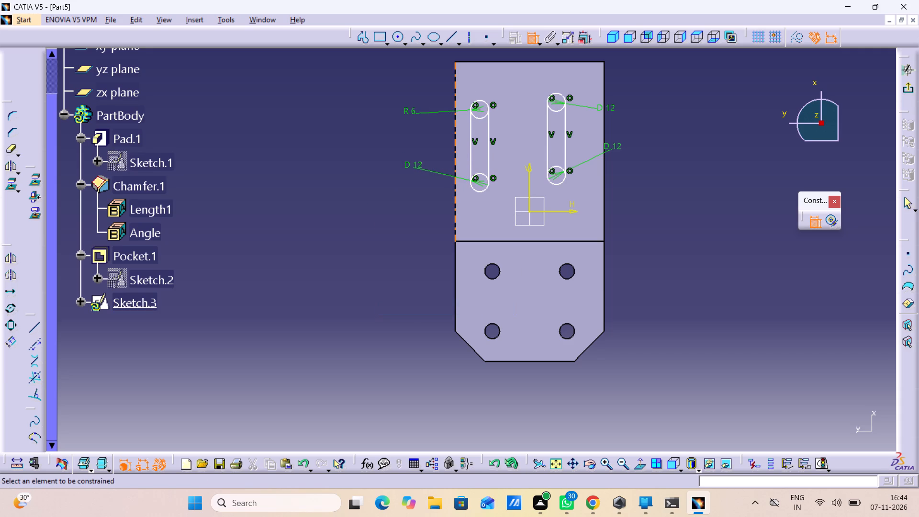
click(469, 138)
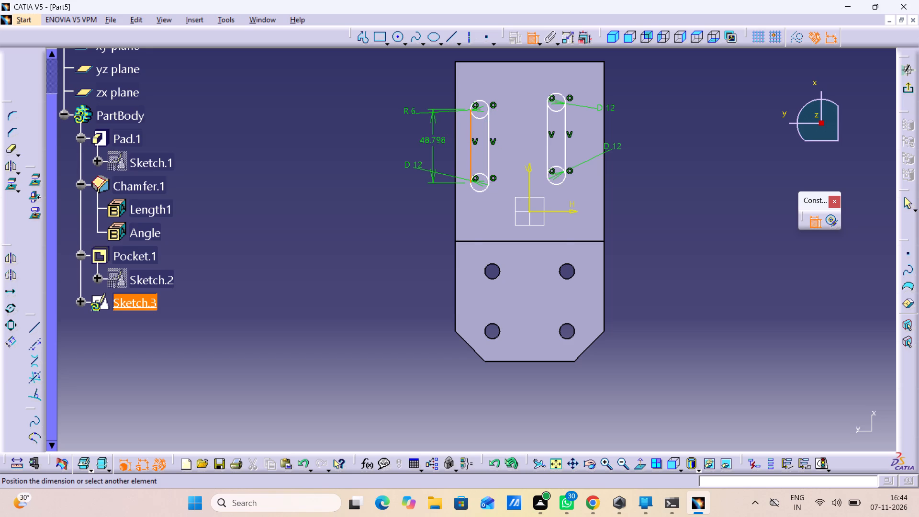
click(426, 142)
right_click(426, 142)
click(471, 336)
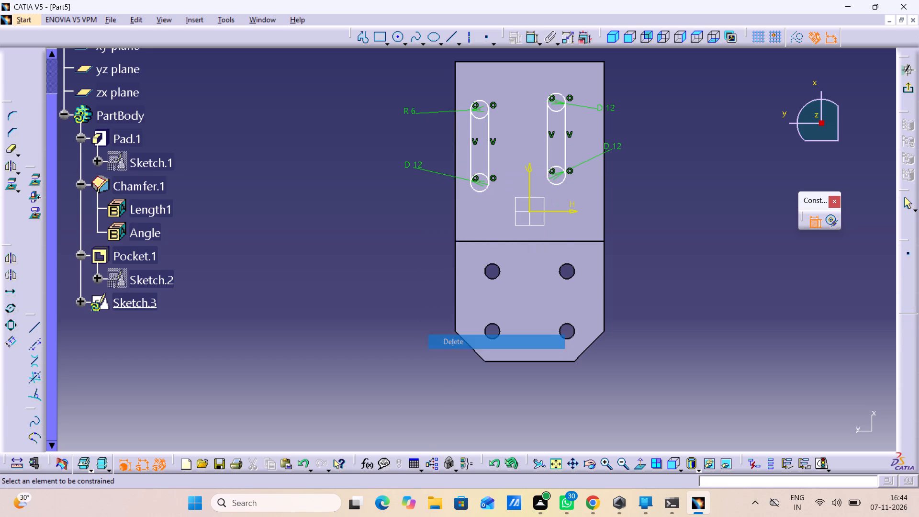
Constrain the centre of the negative-H slot's thick-end circle to 20 mm from the plate's negative-H side edge.
click(454, 149)
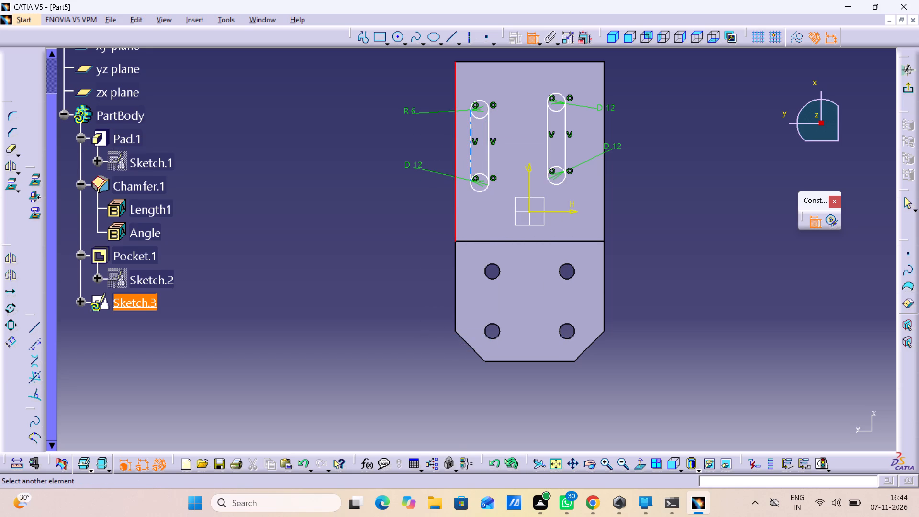
click(481, 109)
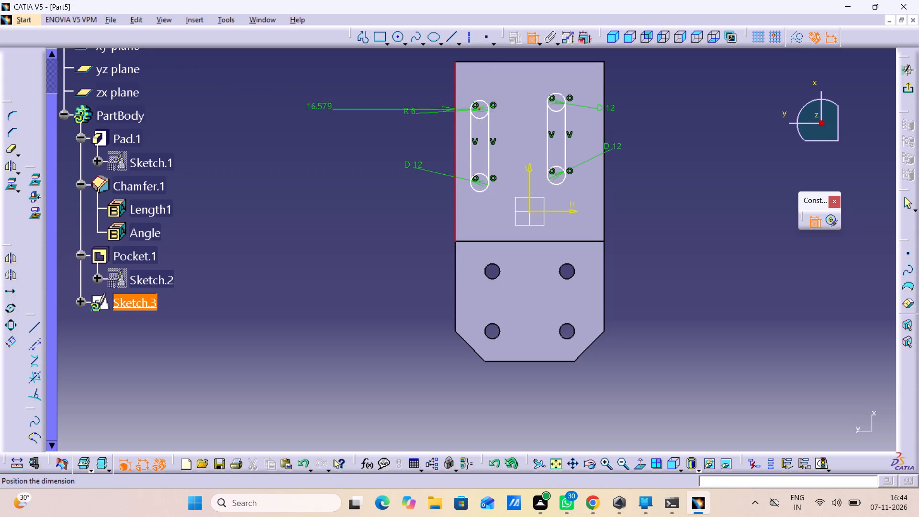
click(398, 146)
double_click(395, 142)
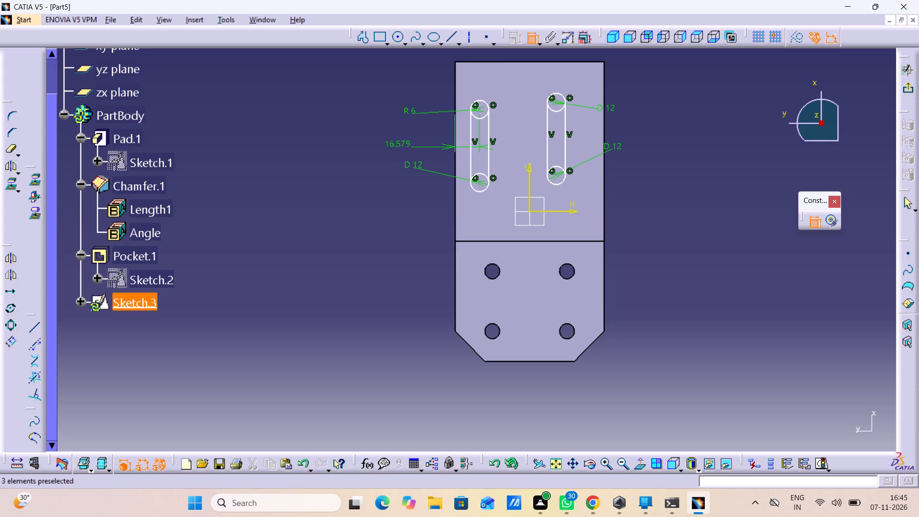
text(20)
key(Return)
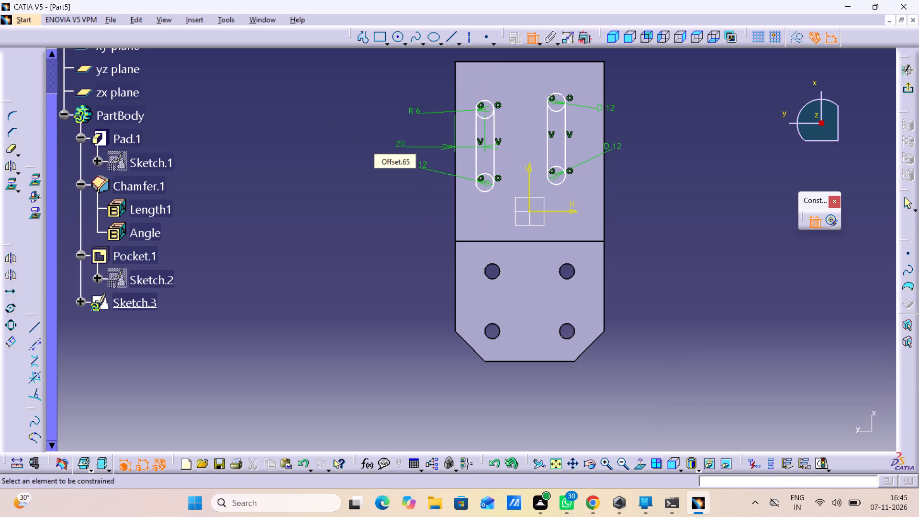
Constrain the centre of the positive-H slot's thick-end circle to 20 mm from the plate's positive-H side edge.
click(554, 101)
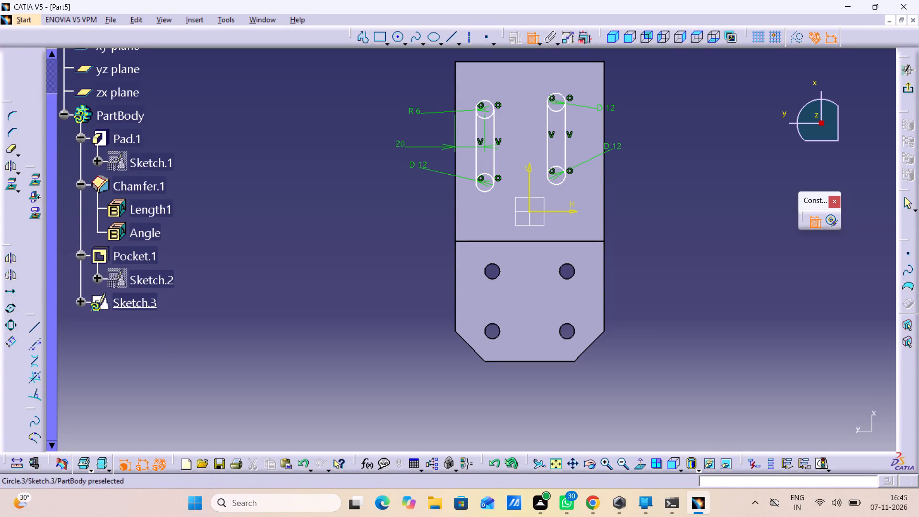
click(557, 104)
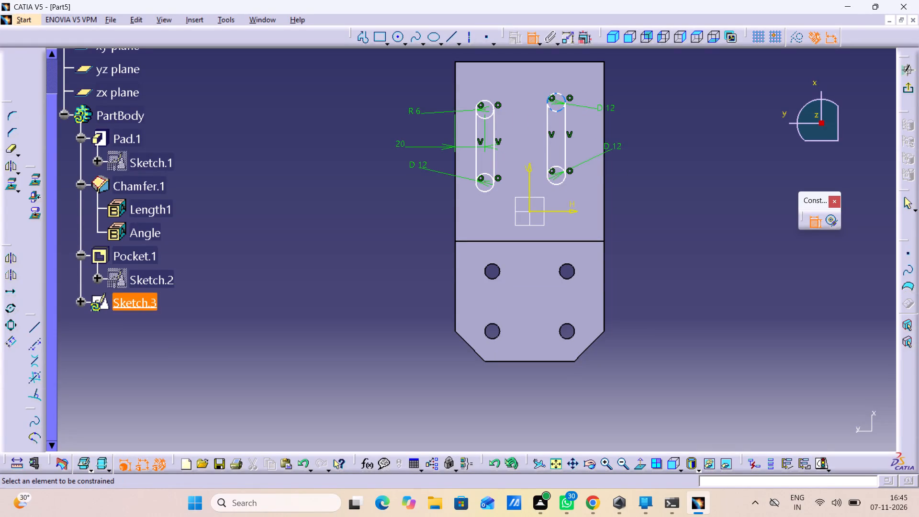
click(557, 104)
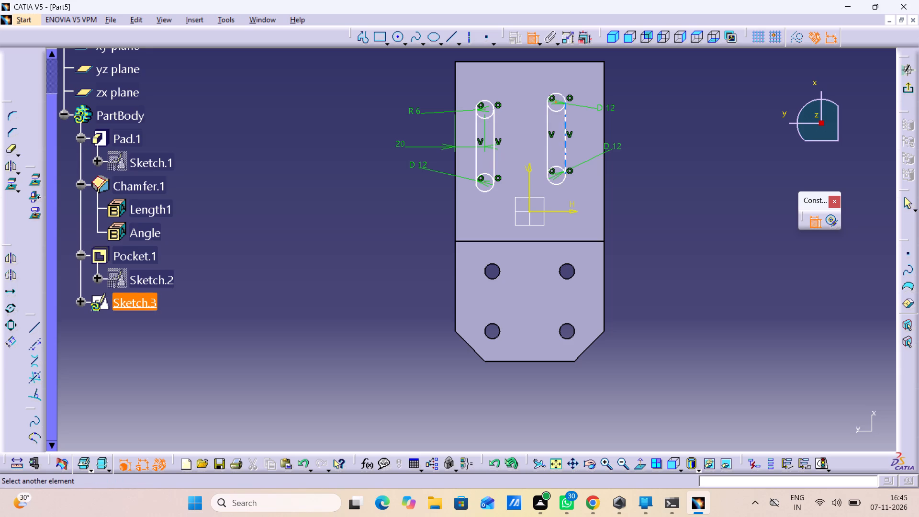
click(604, 99)
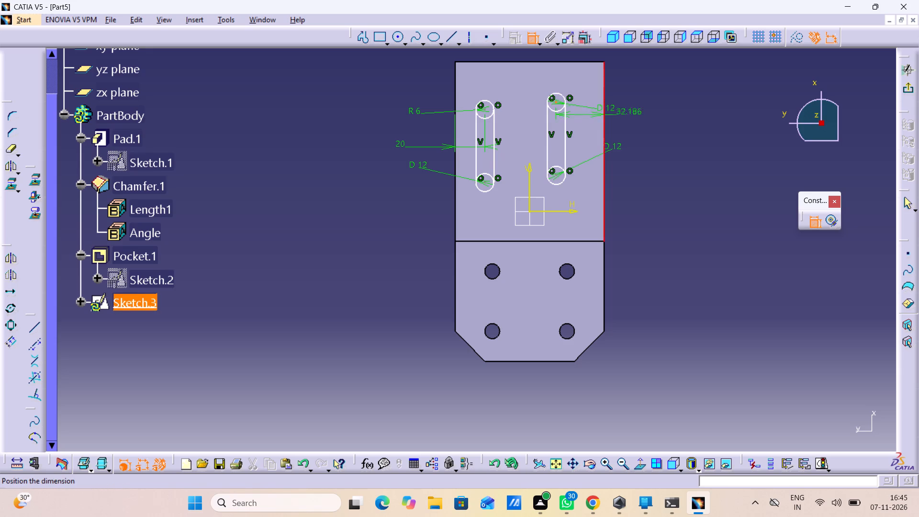
click(675, 136)
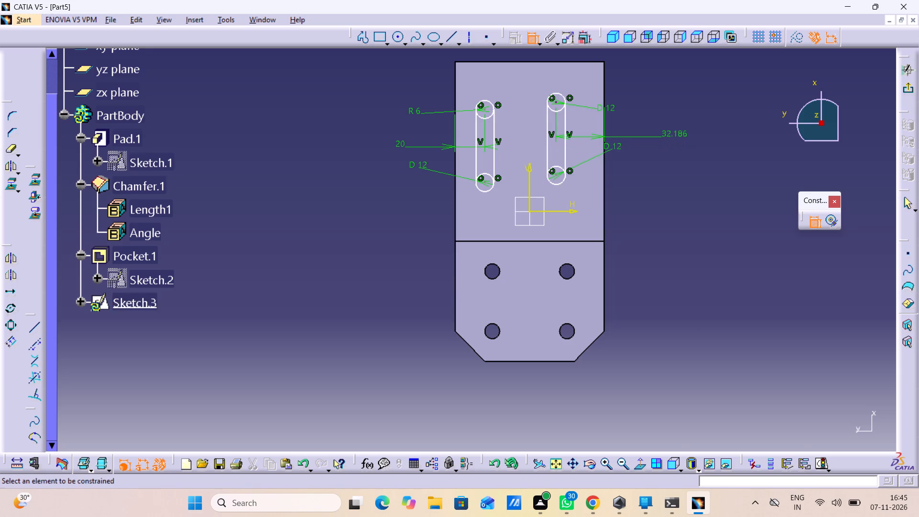
double_click(672, 133)
text(20)
key(Return)
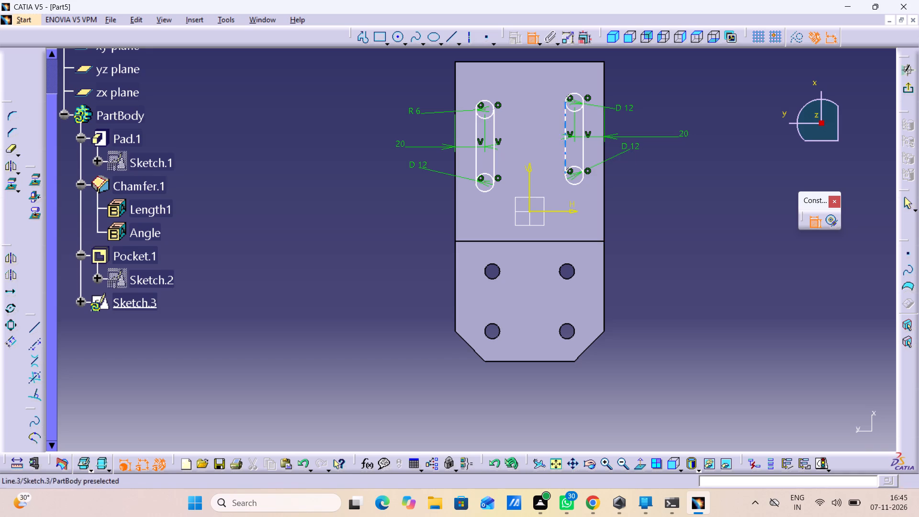
Constrain the negative-H slot's thick-end circle centre to 50 mm from the plate's thick-end edge.
click(485, 110)
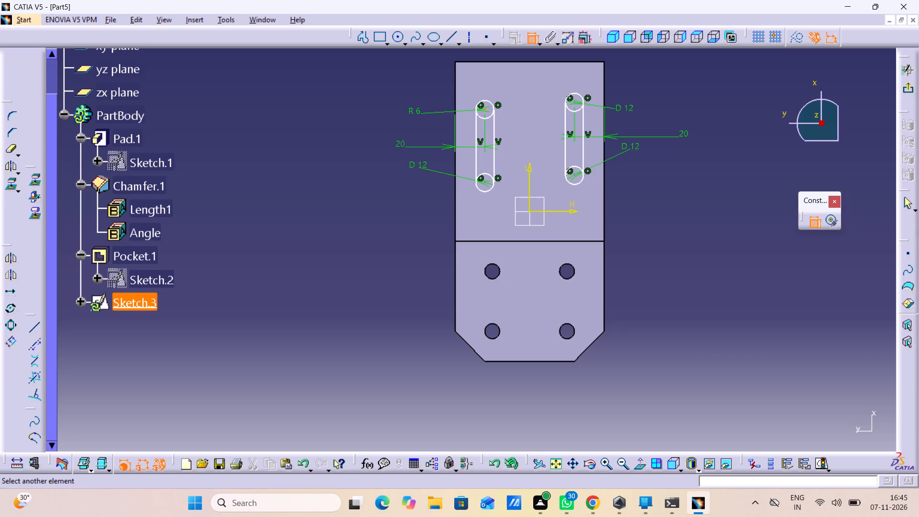
click(490, 62)
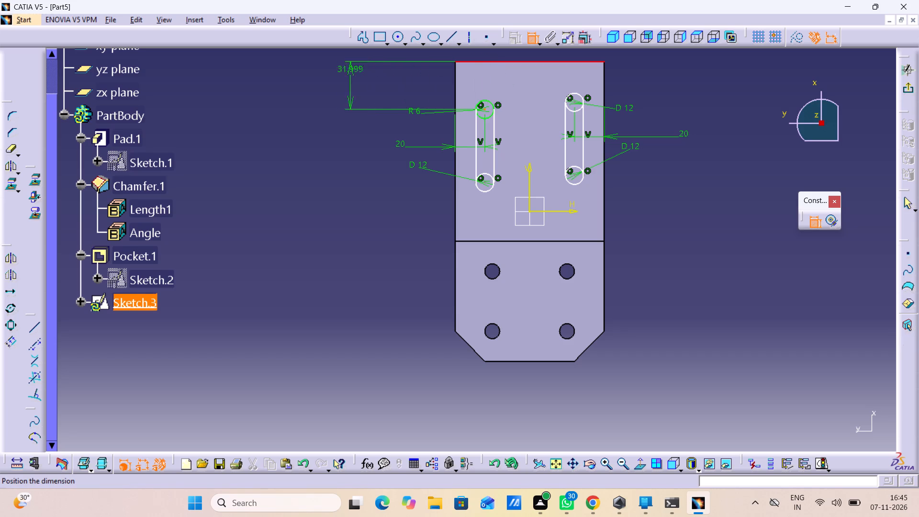
click(359, 132)
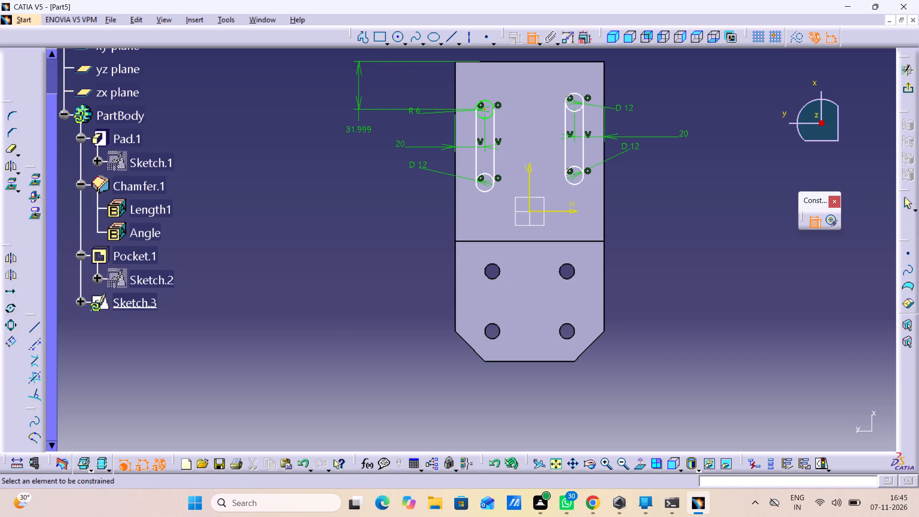
double_click(359, 129)
text(50)
key(Return)
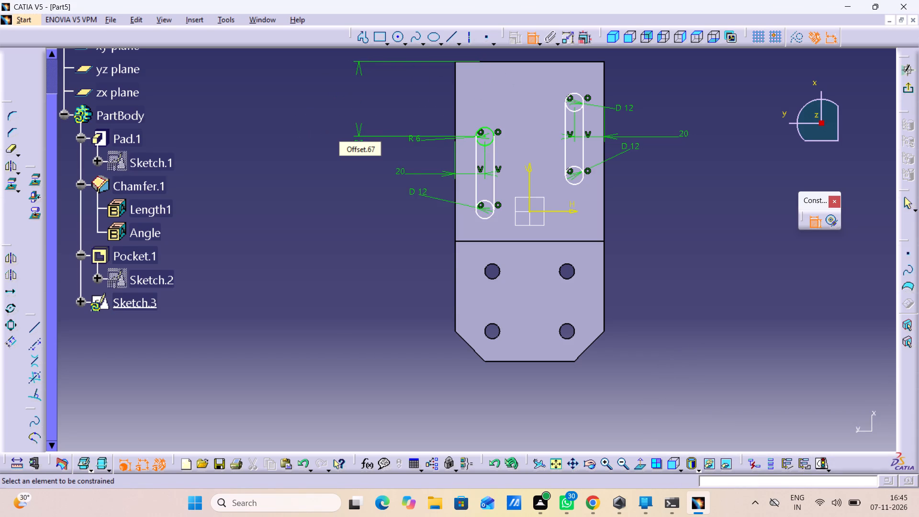
Constrain the positive-H slot's thick-end circle centre to 50 mm from the plate's thick-end edge.
click(575, 101)
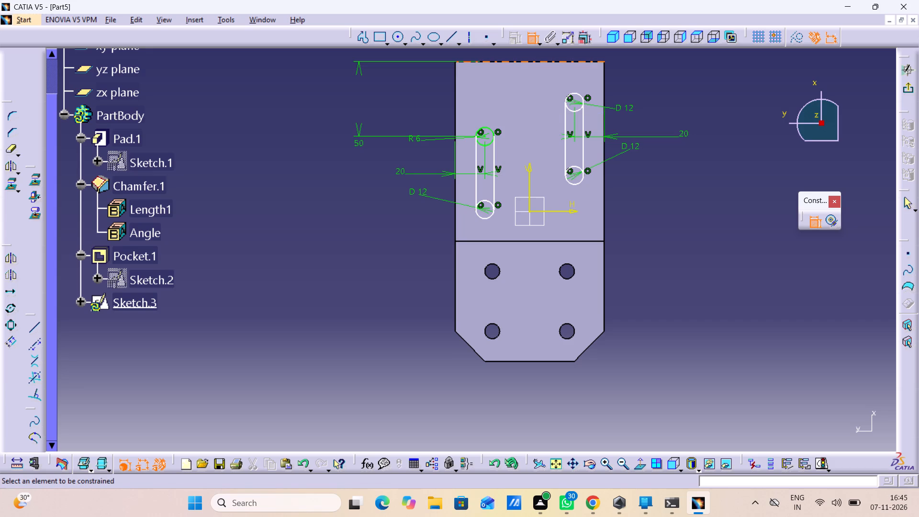
click(578, 62)
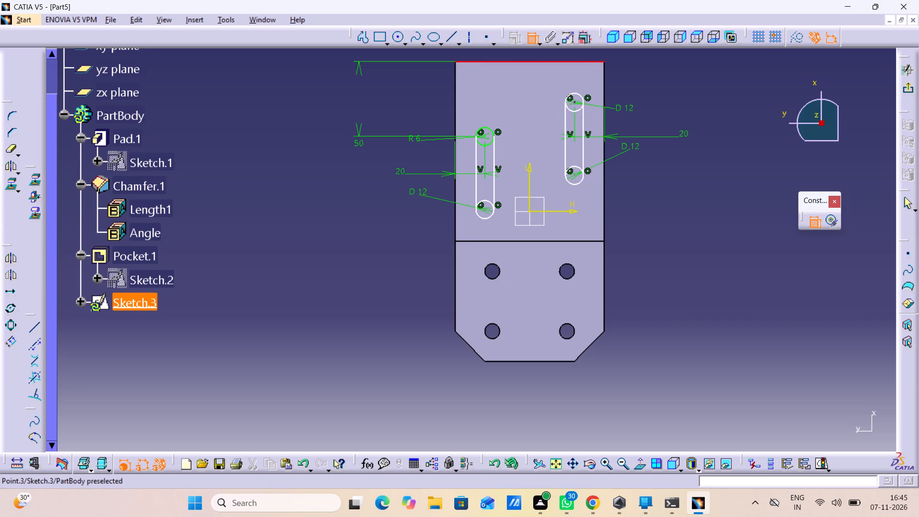
click(574, 102)
triple_click(642, 85)
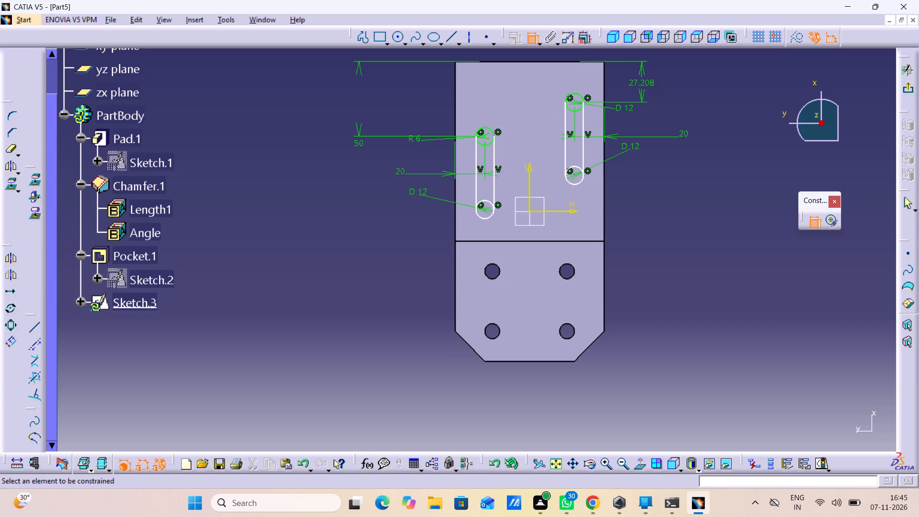
click(645, 83)
click(645, 83)
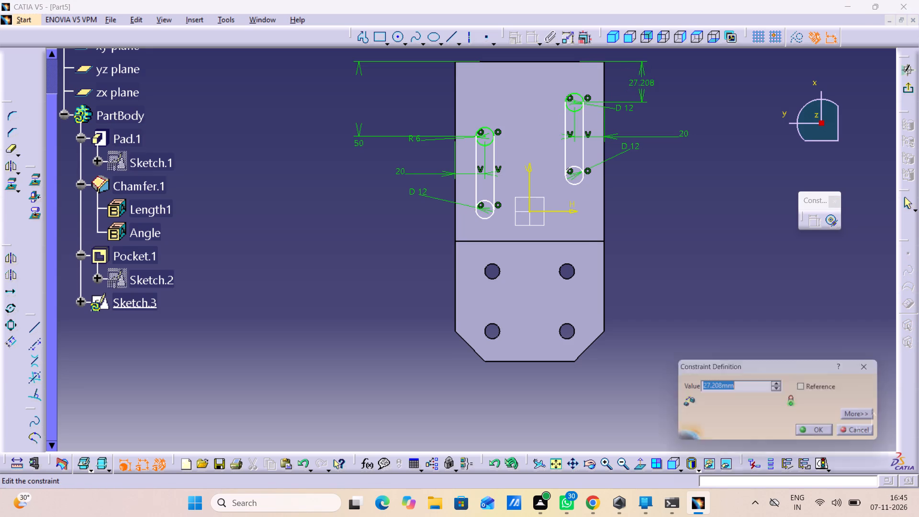
text(50)
key(Return)
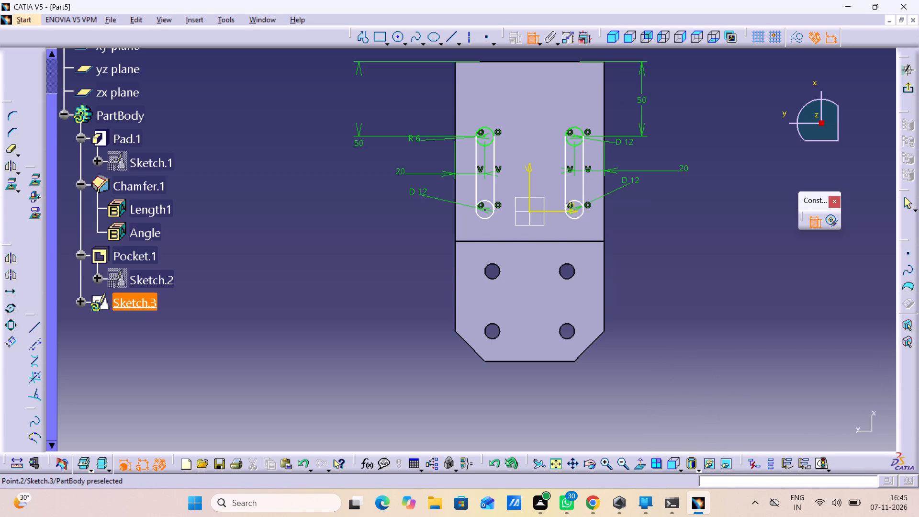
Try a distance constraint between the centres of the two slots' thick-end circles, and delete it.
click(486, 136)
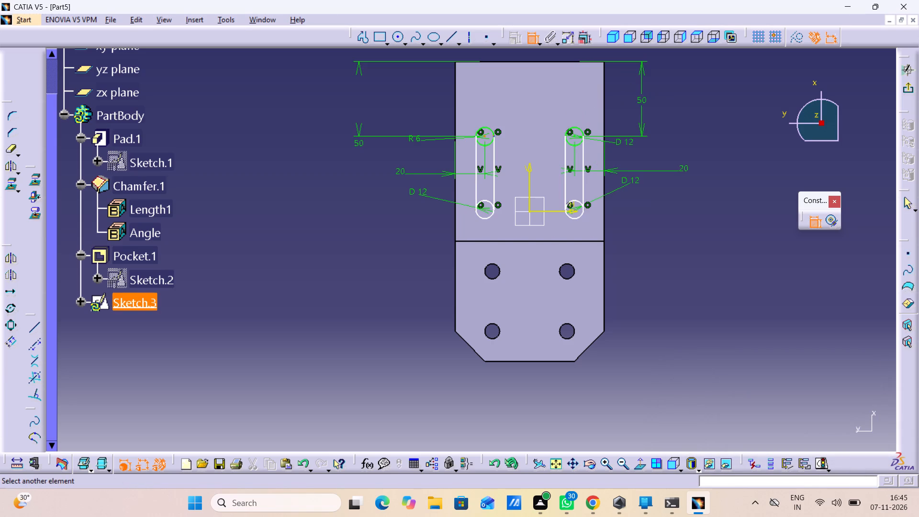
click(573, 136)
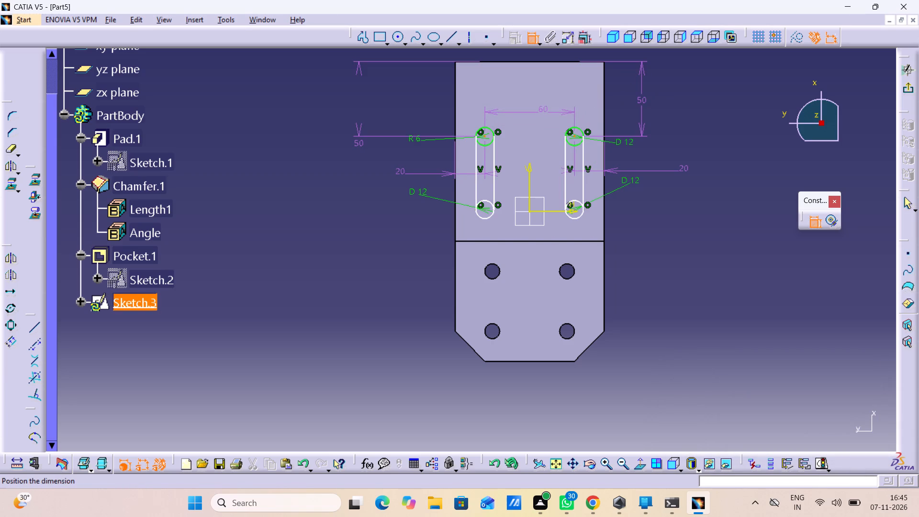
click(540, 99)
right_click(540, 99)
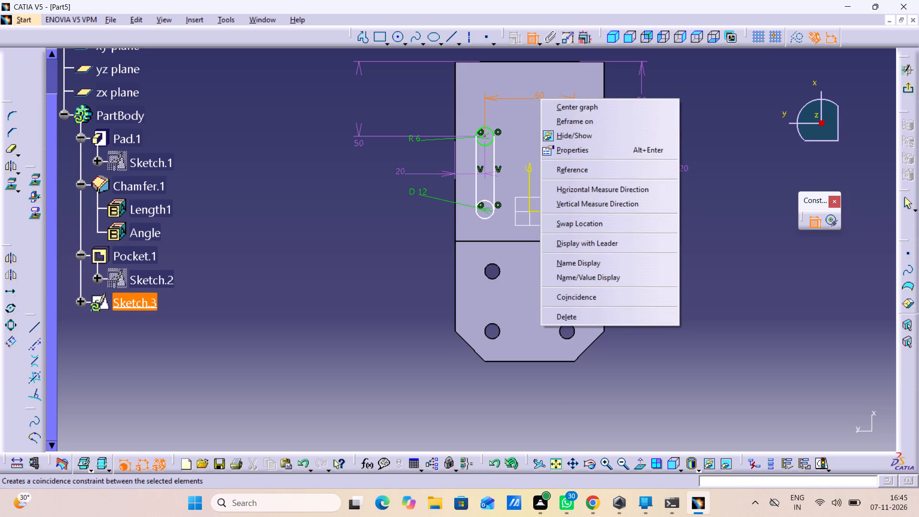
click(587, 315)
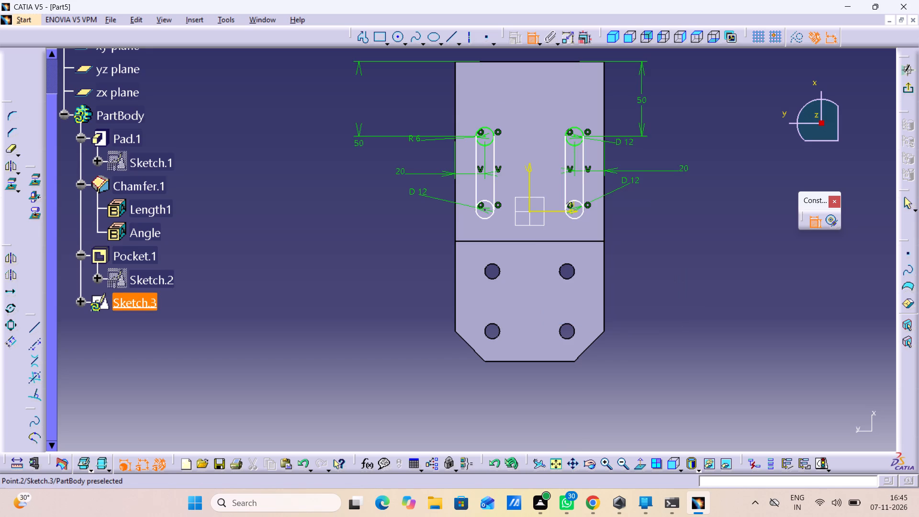
Constrain the centres of both slots' step-side circles to 20 mm from their nearest plate side edges.
click(487, 208)
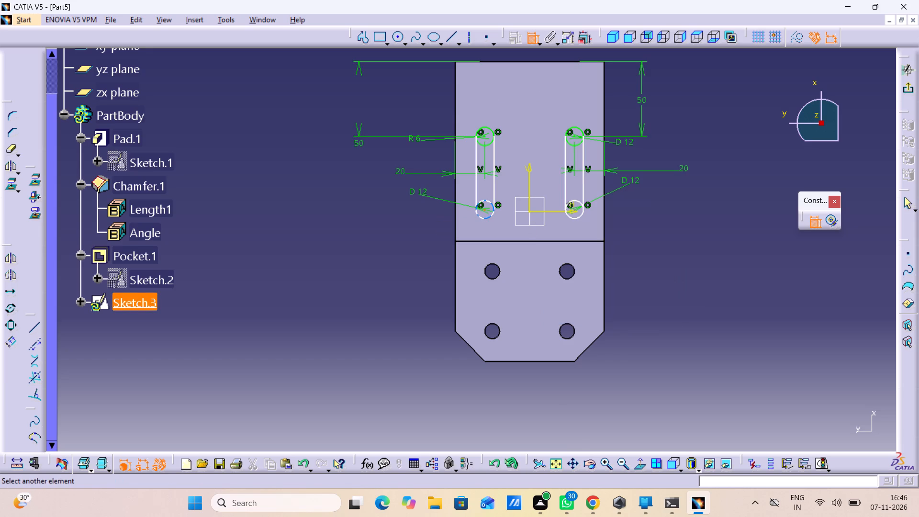
click(455, 211)
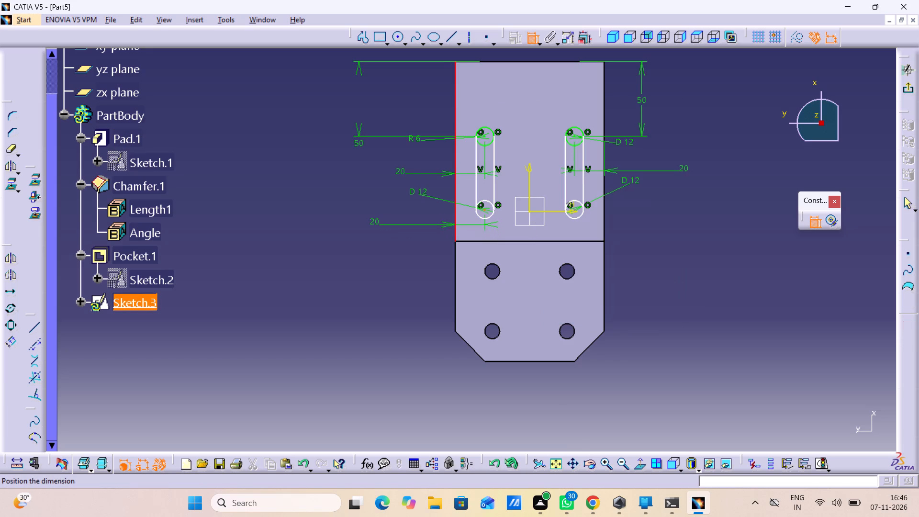
click(372, 223)
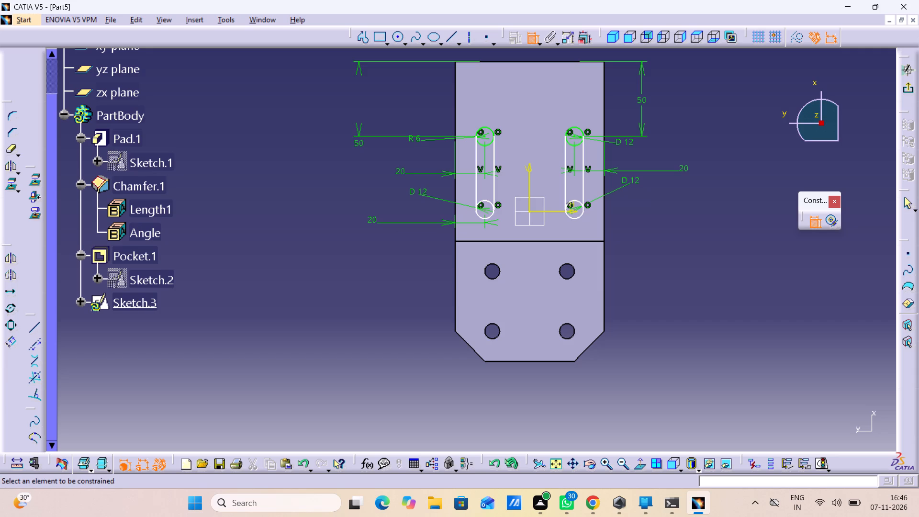
click(576, 210)
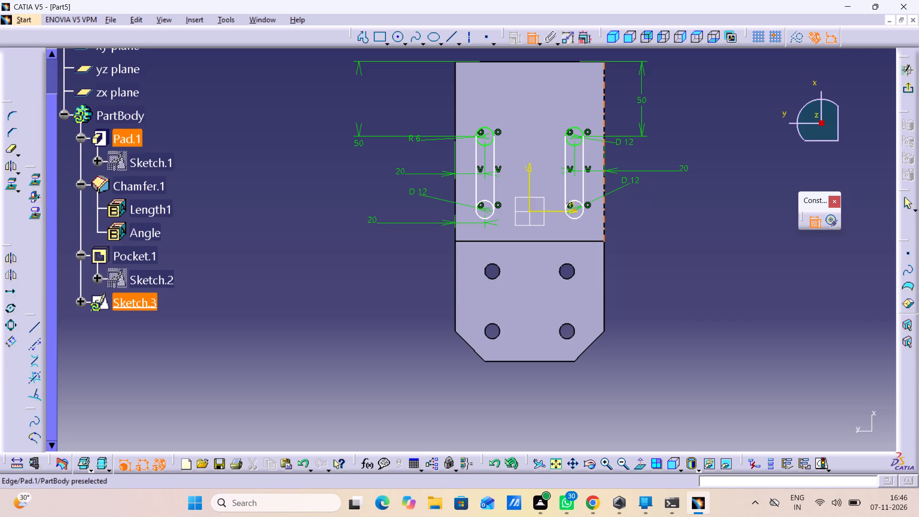
drag(605, 204, 612, 207)
click(653, 225)
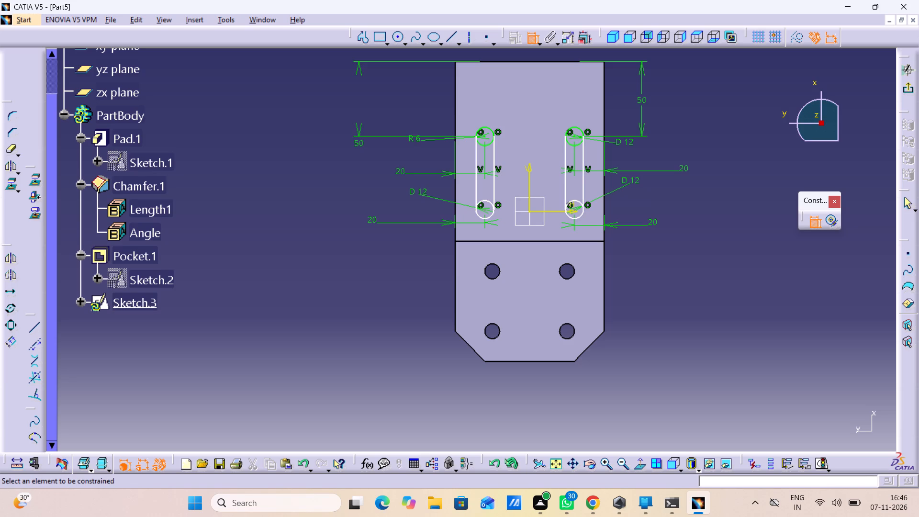
Constrain the distance between the negative-H slot's two circle centres to 50 mm.
click(485, 135)
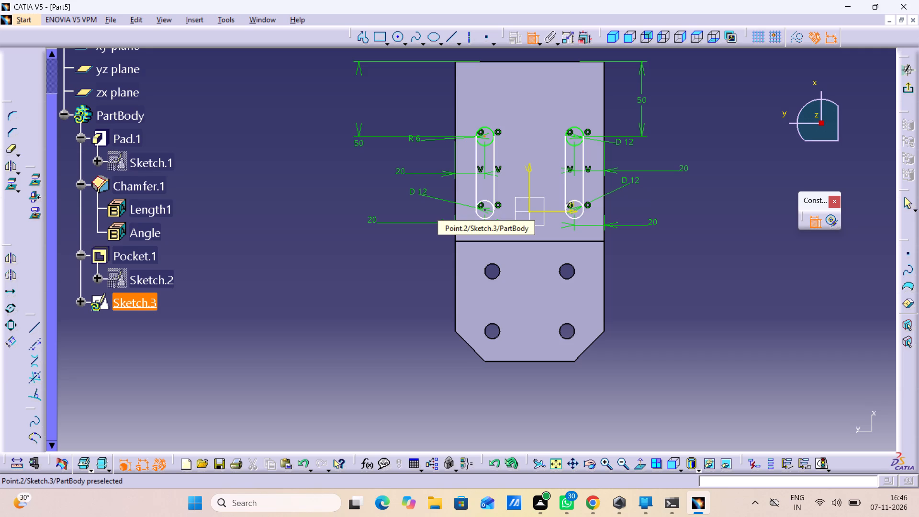
click(486, 208)
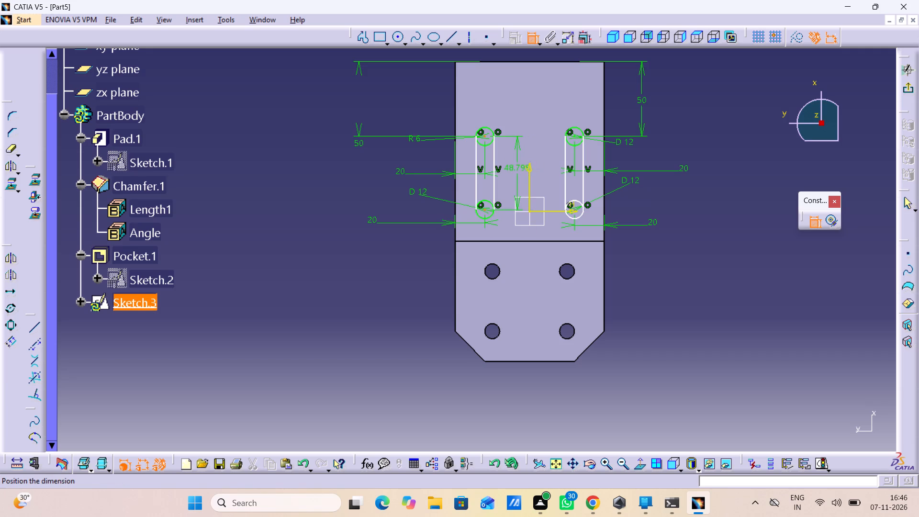
click(518, 177)
double_click(518, 171)
text(50)
key(Return)
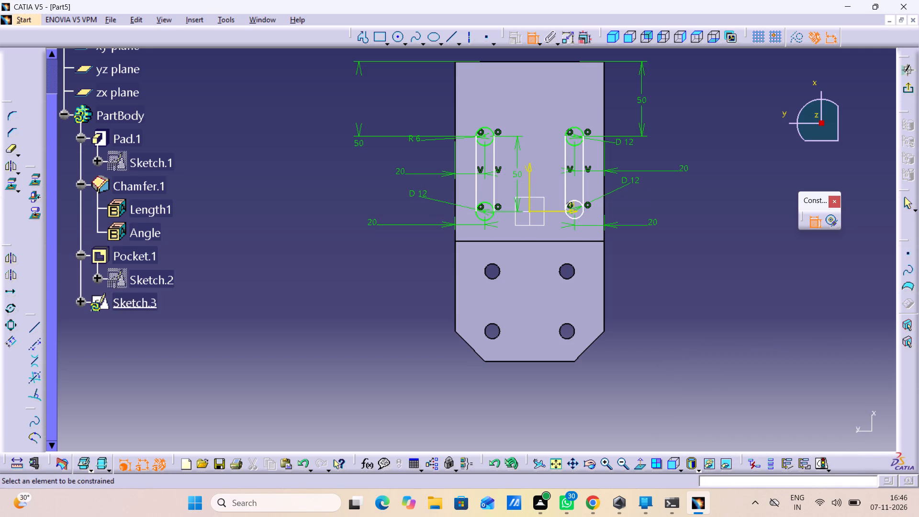
Constrain the distance between the positive-H slot's two circle centres to 50 mm.
click(576, 136)
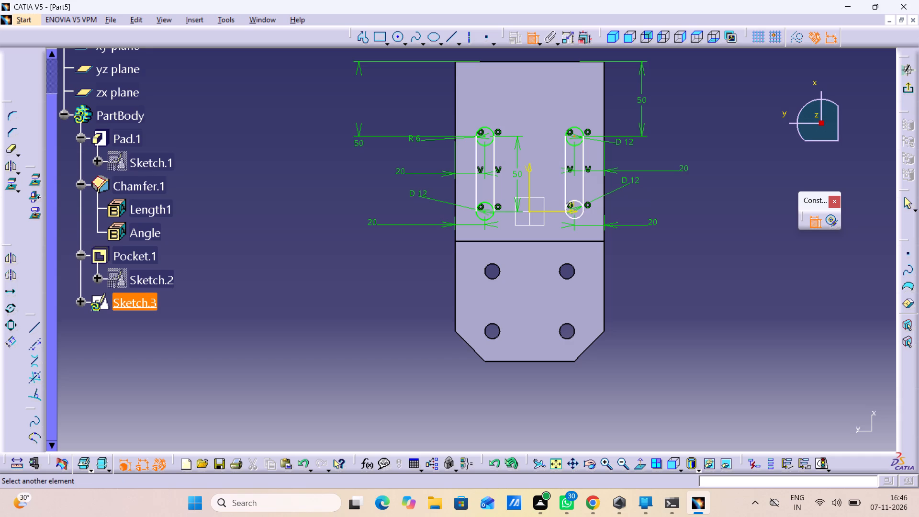
click(575, 212)
click(661, 185)
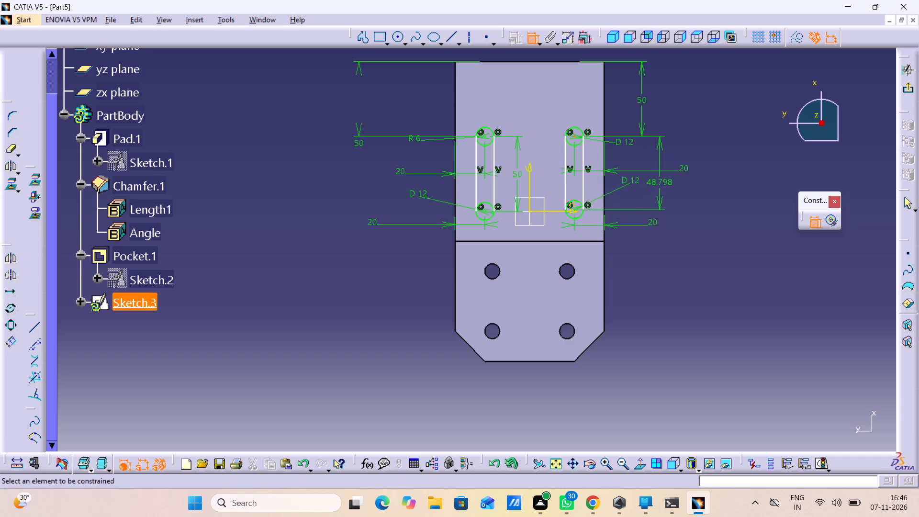
click(662, 182)
click(662, 178)
double_click(662, 178)
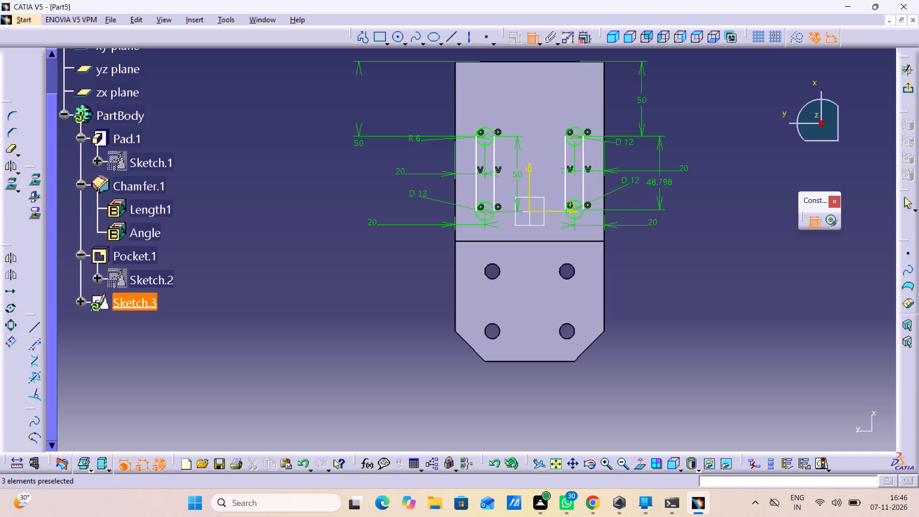
double_click(663, 177)
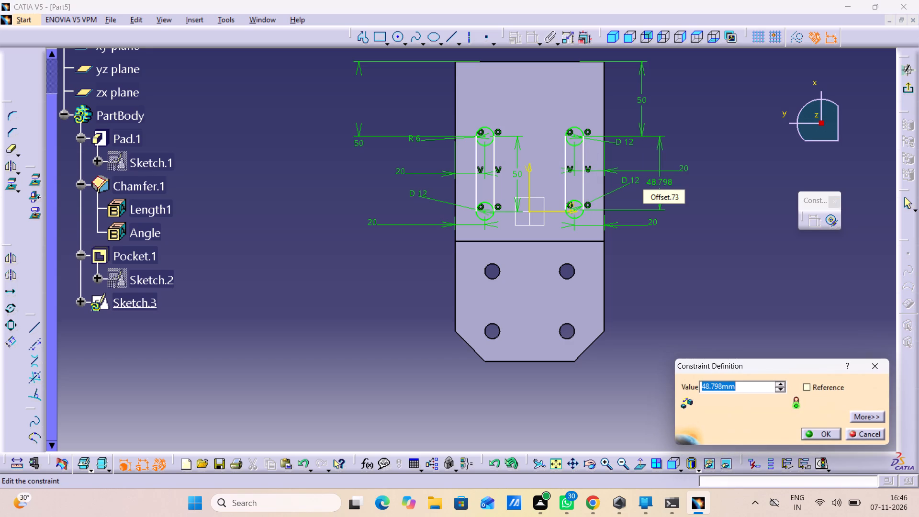
text(50)
key(Return)
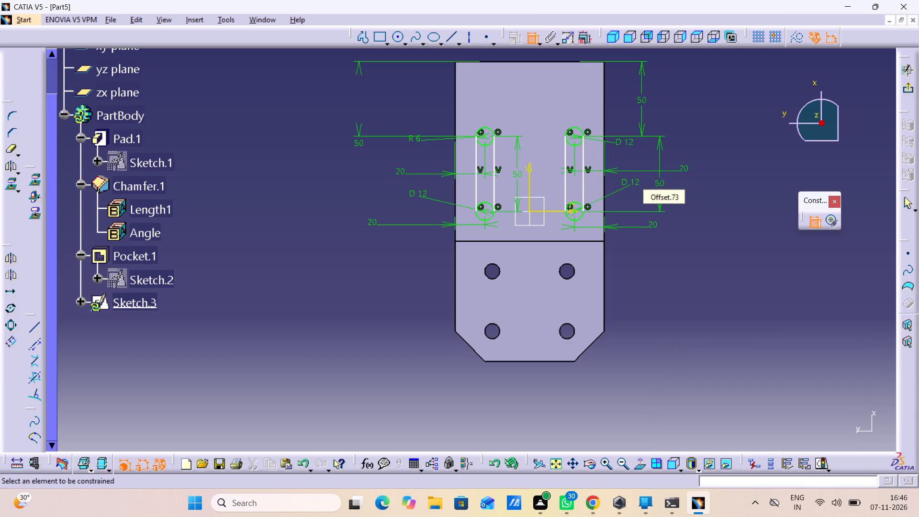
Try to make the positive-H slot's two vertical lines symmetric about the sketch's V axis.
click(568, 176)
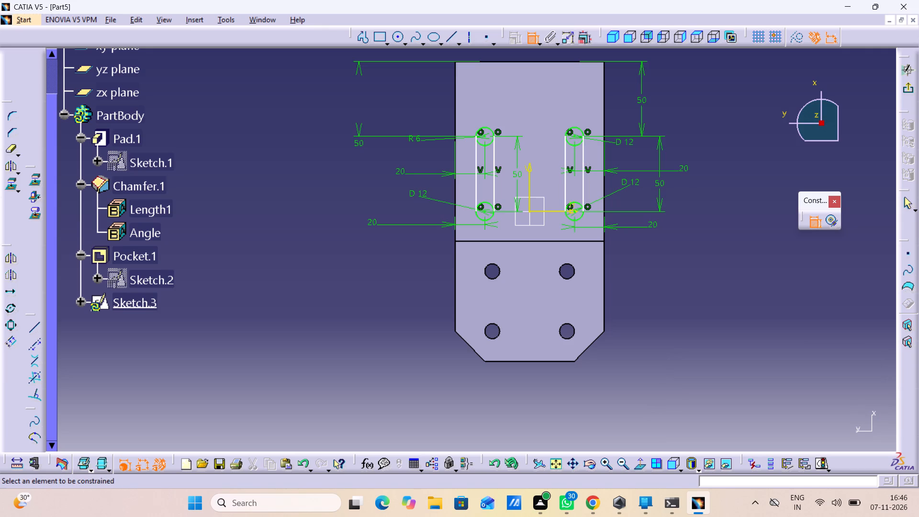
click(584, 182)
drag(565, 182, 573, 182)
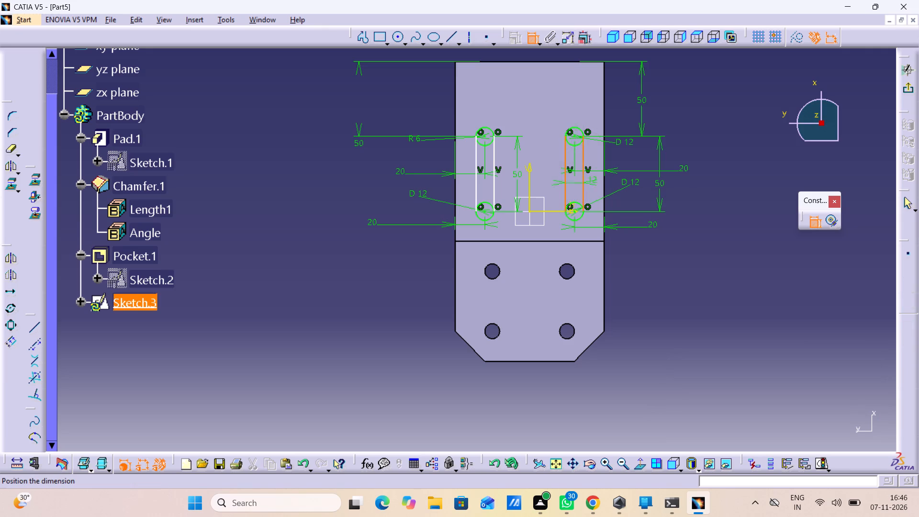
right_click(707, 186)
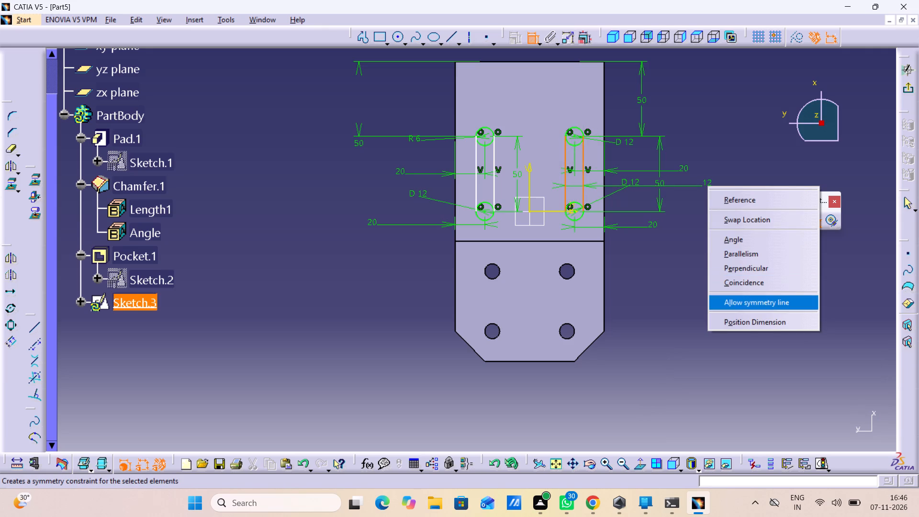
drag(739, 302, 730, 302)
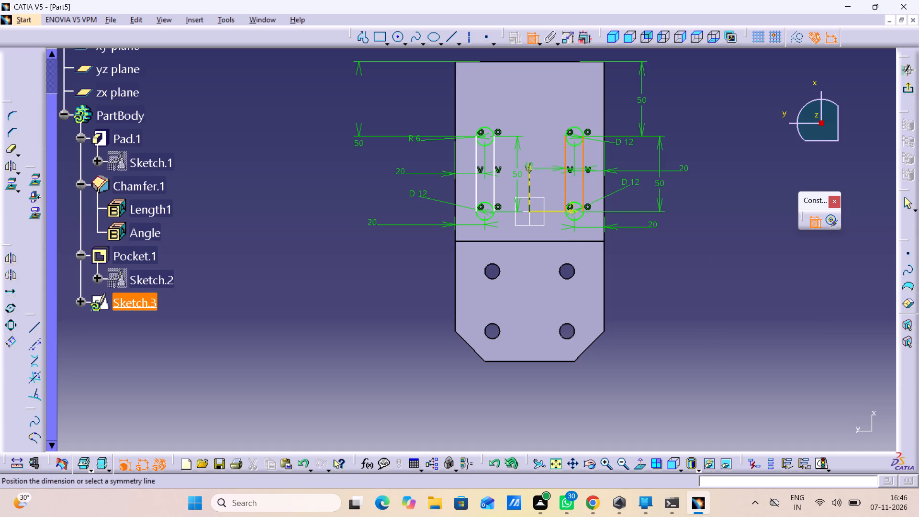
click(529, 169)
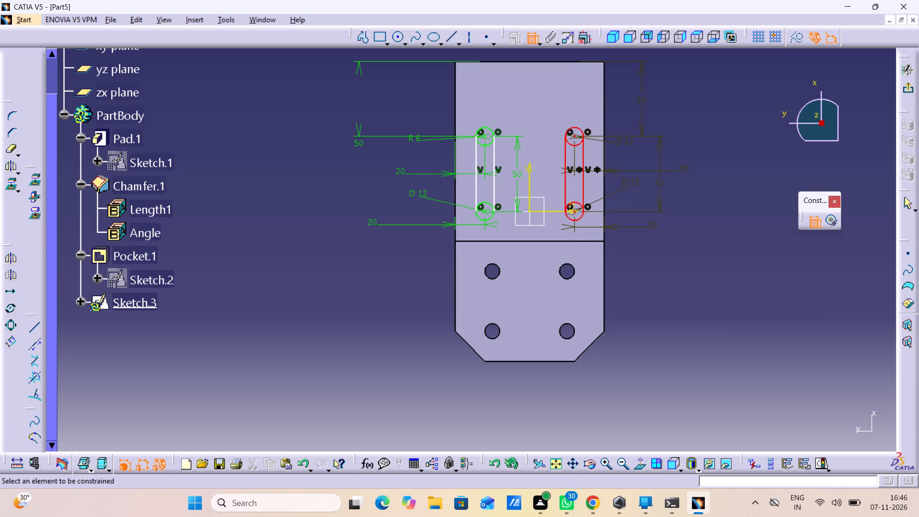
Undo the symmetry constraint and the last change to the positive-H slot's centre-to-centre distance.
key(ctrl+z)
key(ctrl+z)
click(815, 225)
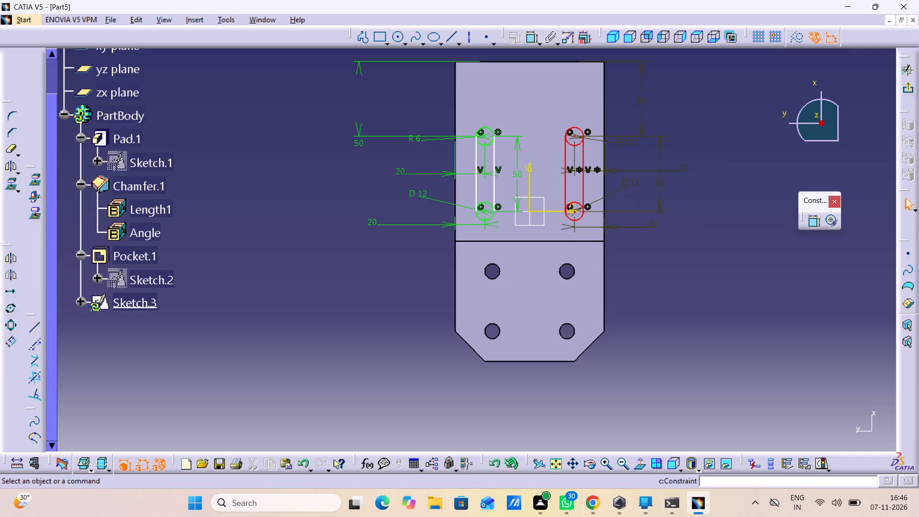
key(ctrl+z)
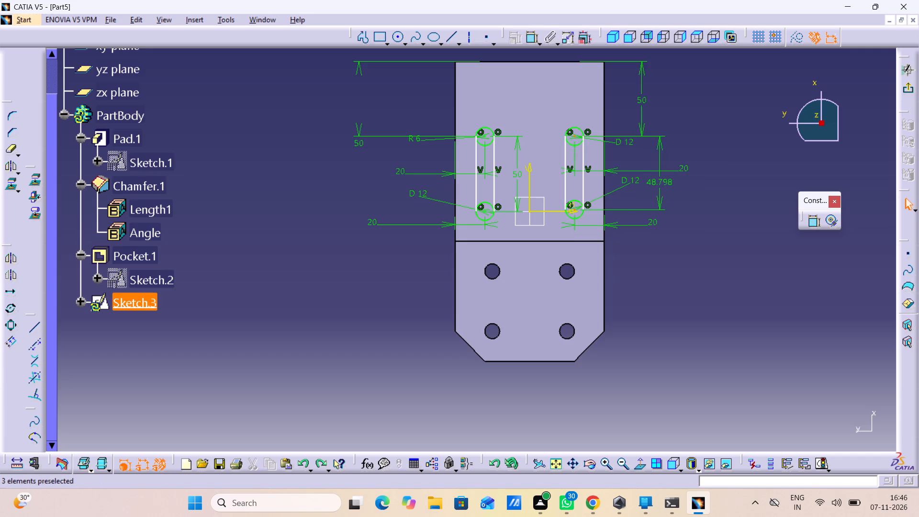
Set the positive-H slot's centre-to-centre distance to 20 mm.
double_click(663, 182)
text(20)
key(Return)
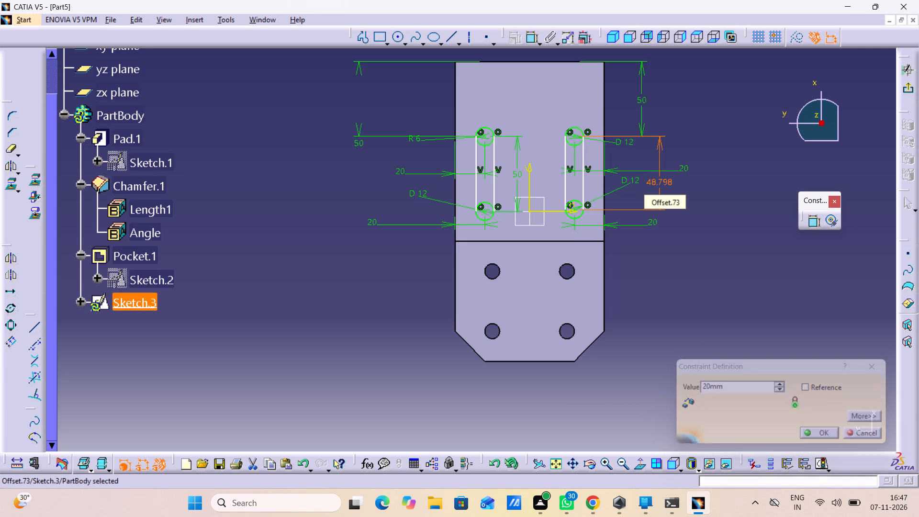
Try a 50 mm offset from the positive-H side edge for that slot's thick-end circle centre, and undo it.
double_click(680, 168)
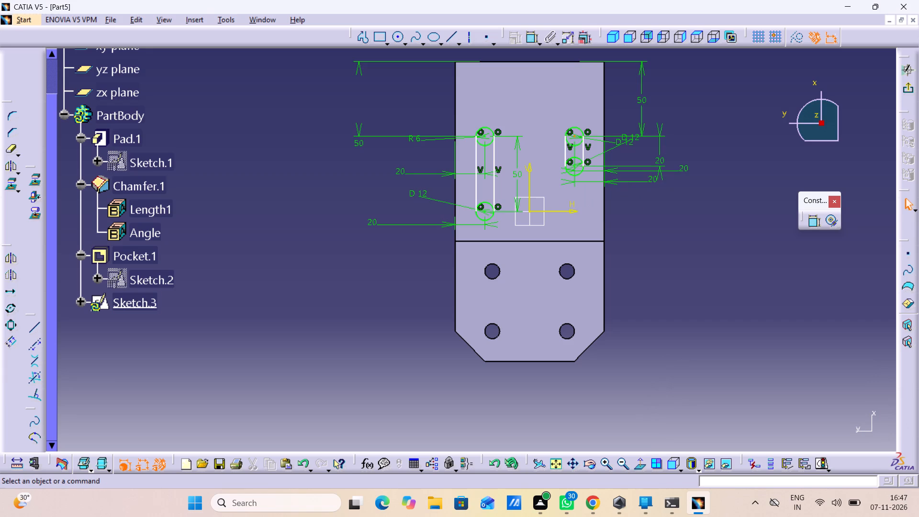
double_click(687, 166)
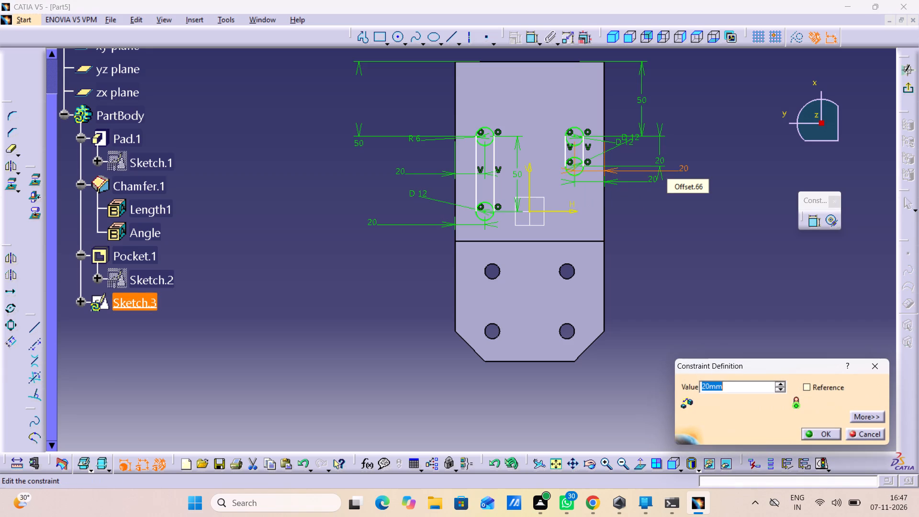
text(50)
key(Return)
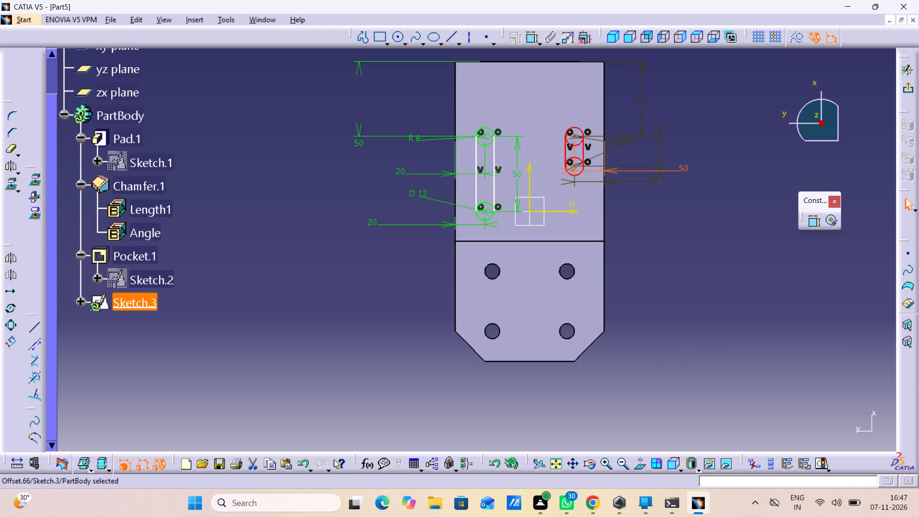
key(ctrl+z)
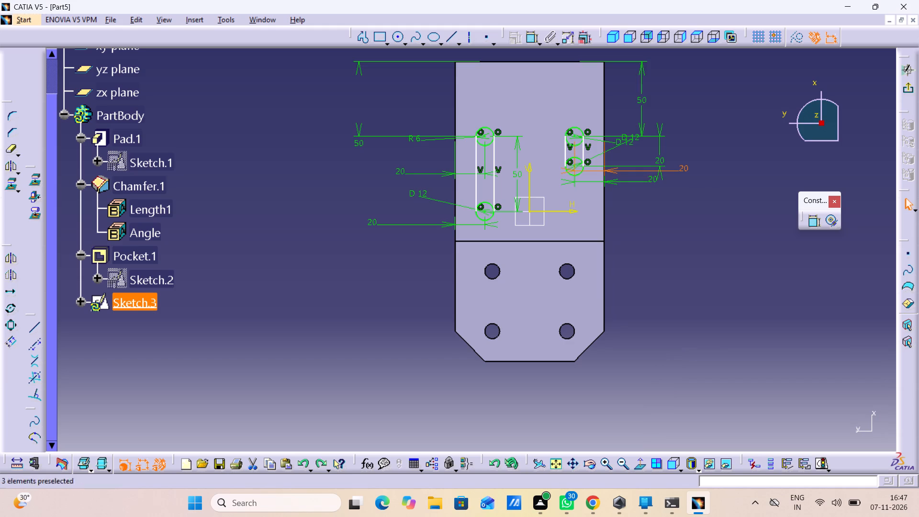
Set the positive-H slot's centre-to-centre distance to 50 mm.
double_click(661, 159)
text(50)
key(Return)
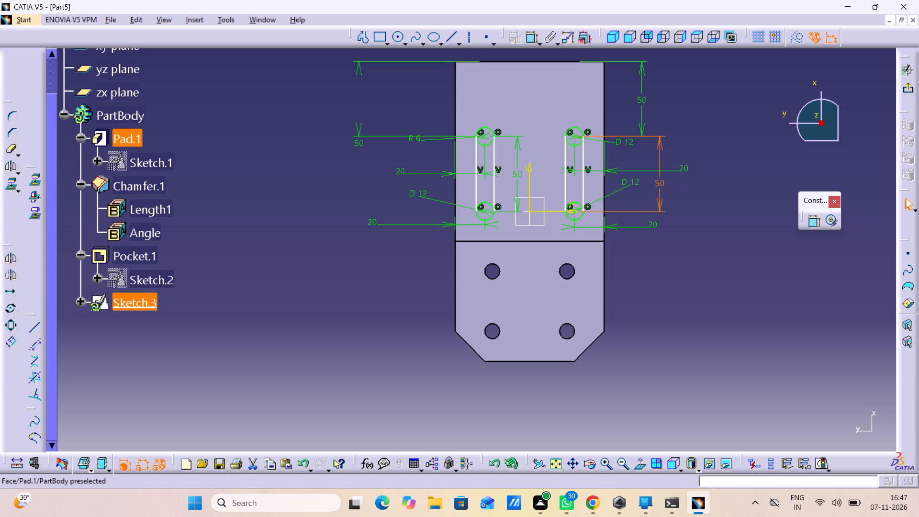
drag(582, 171, 609, 179)
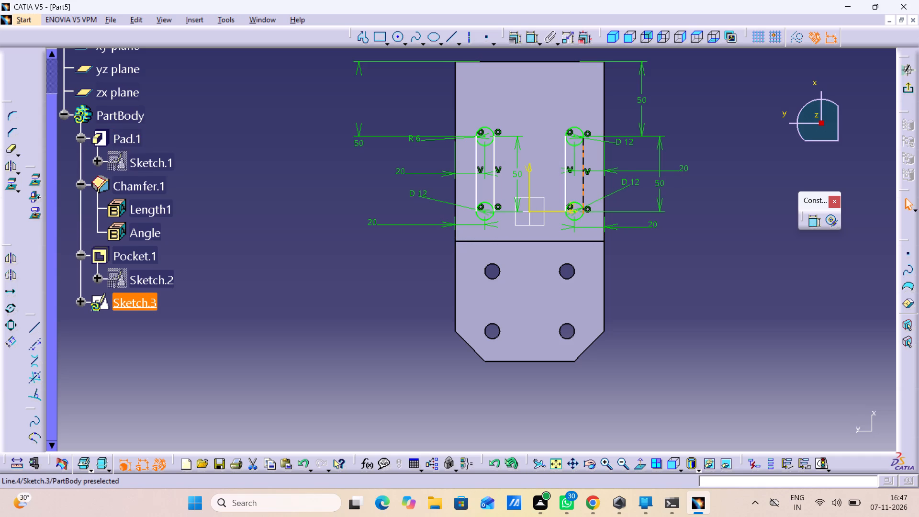
click(715, 258)
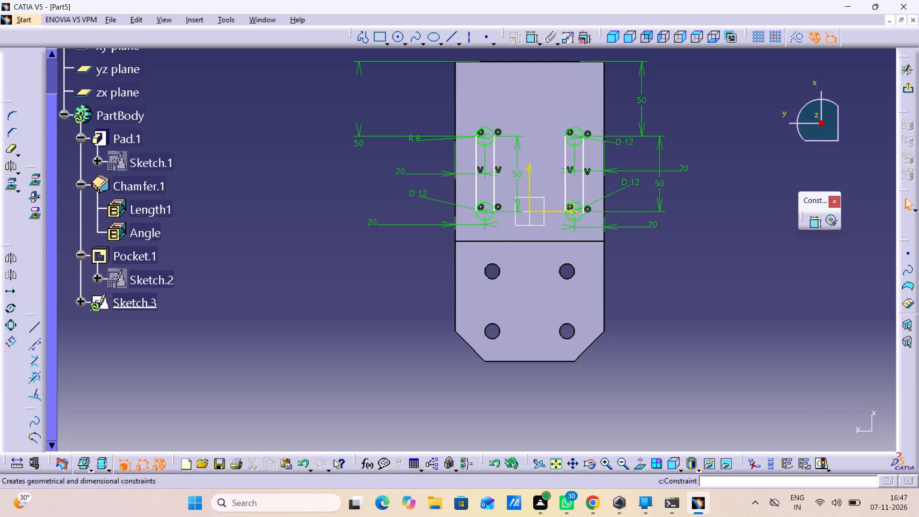
Make both vertical lines of the positive-H slot tangent to its thick-end circle.
double_click(813, 224)
click(585, 156)
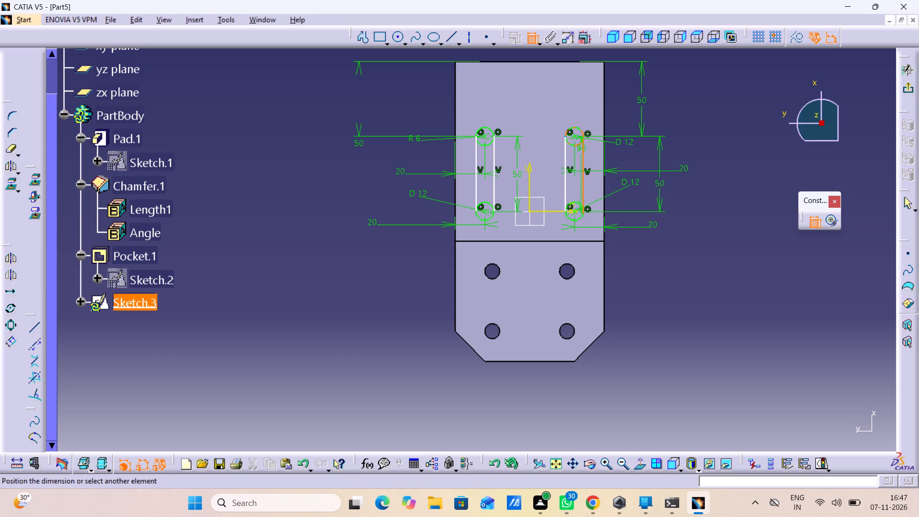
click(576, 144)
right_click(748, 173)
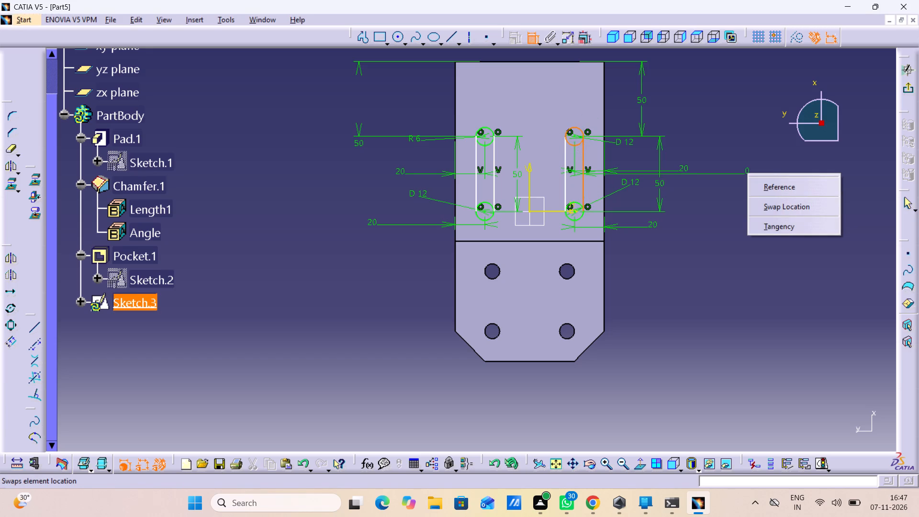
click(785, 227)
click(564, 155)
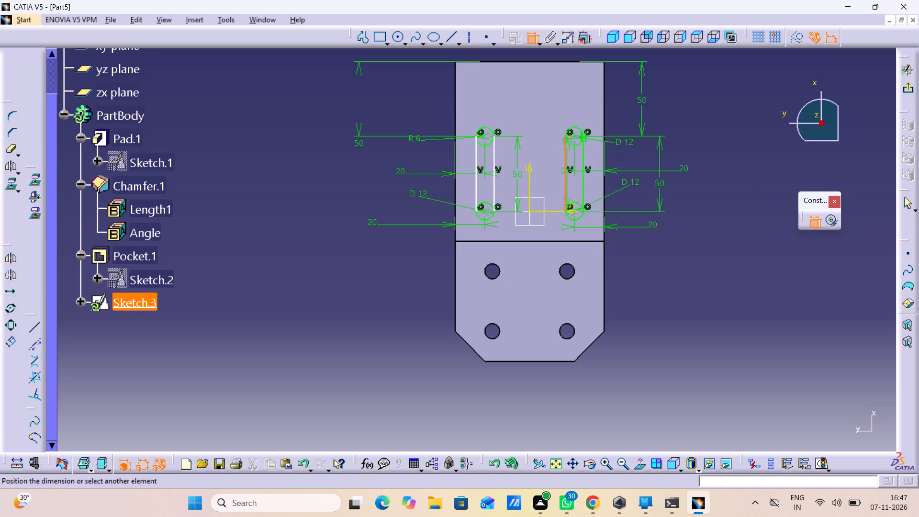
click(572, 144)
right_click(762, 195)
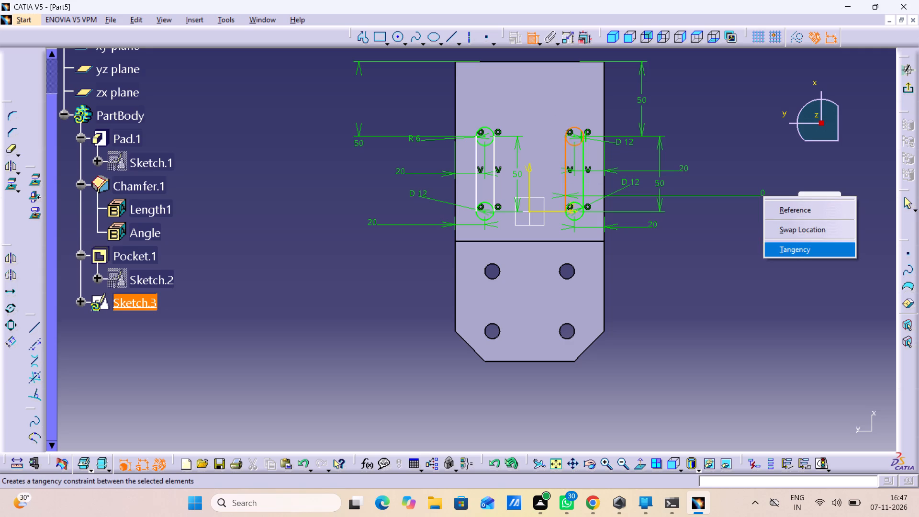
click(798, 256)
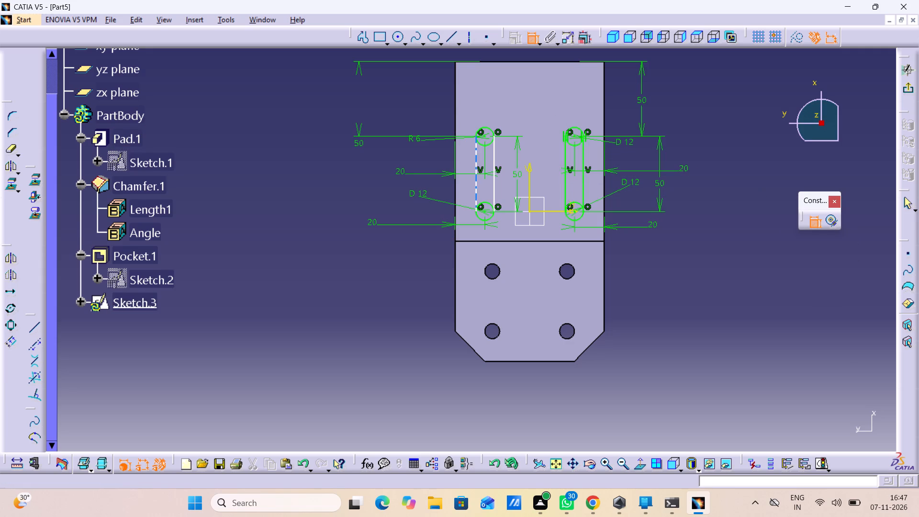
Make both vertical lines of the negative-H slot tangent to its thick-end circle.
click(475, 151)
click(492, 144)
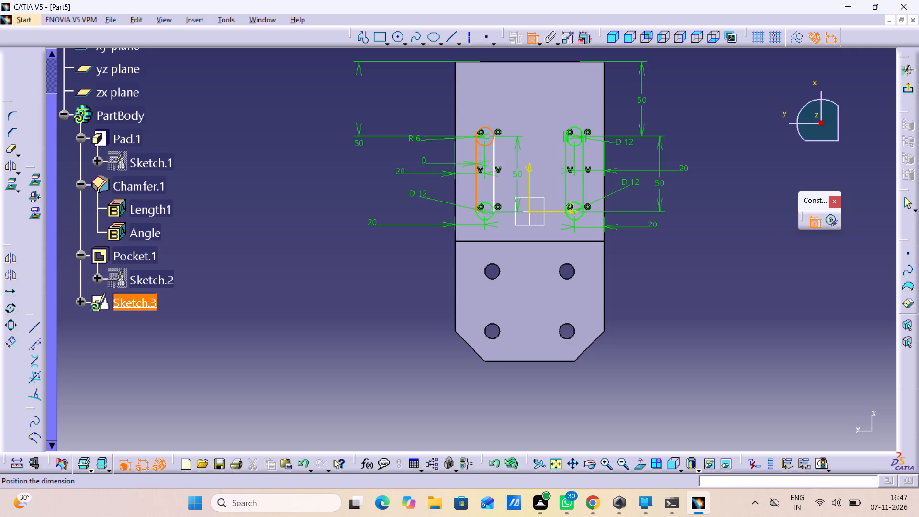
right_drag(426, 161, 431, 159)
click(493, 215)
click(493, 164)
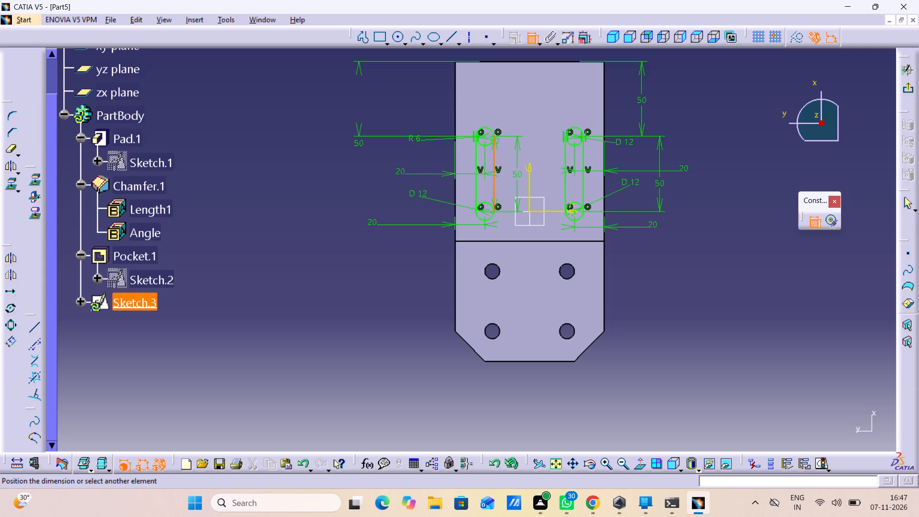
click(491, 147)
right_click(346, 189)
click(377, 242)
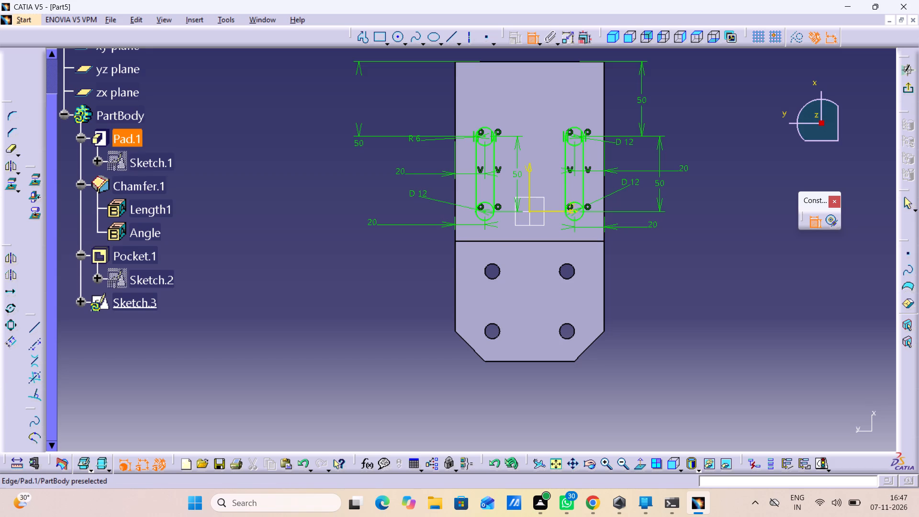
Quick Trim the inner arcs of all four slot circles to leave two closed slot outlines, and exit the sketch.
double_click(15, 154)
double_click(13, 154)
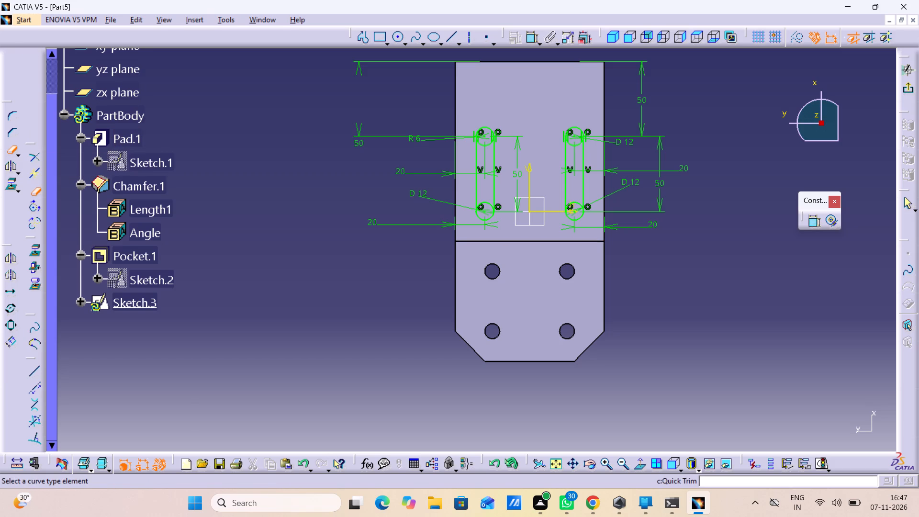
click(484, 144)
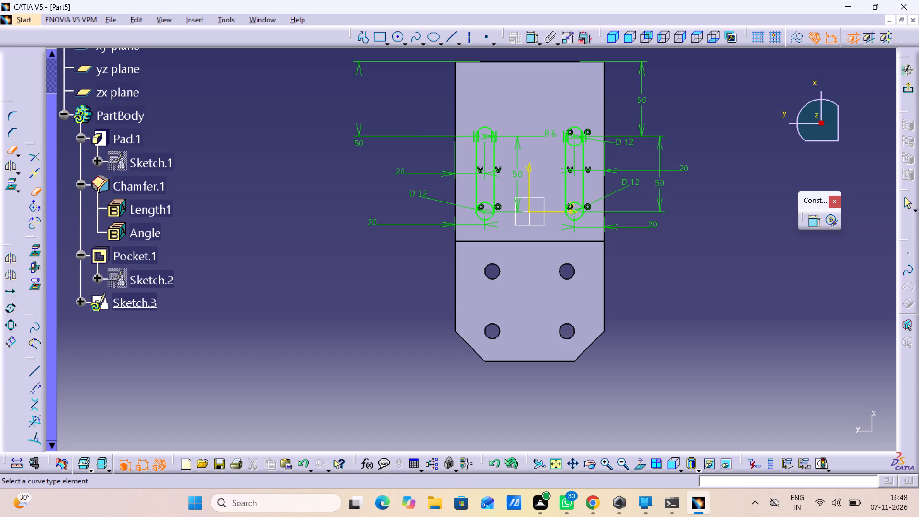
click(485, 204)
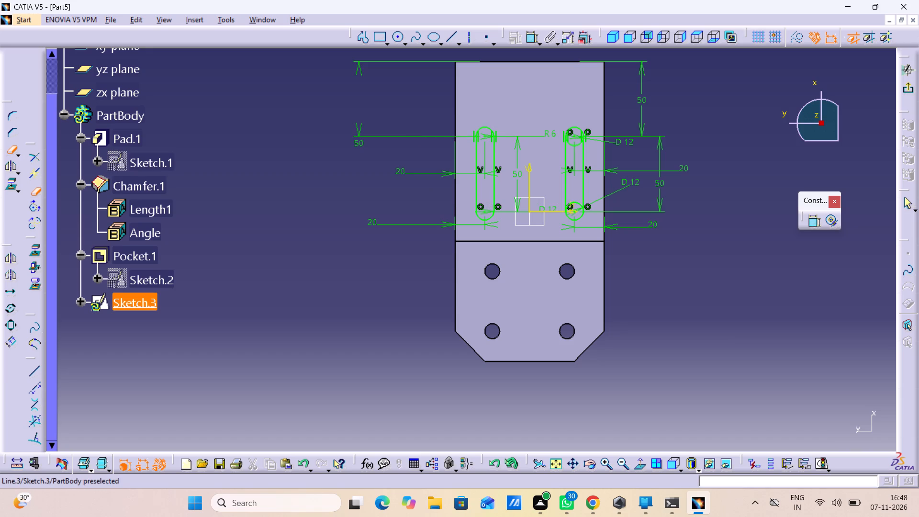
click(573, 146)
click(579, 202)
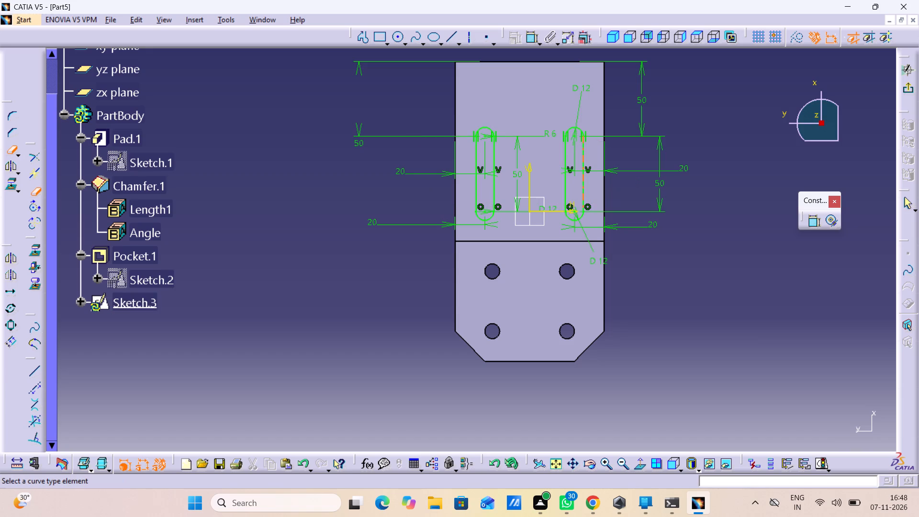
click(909, 92)
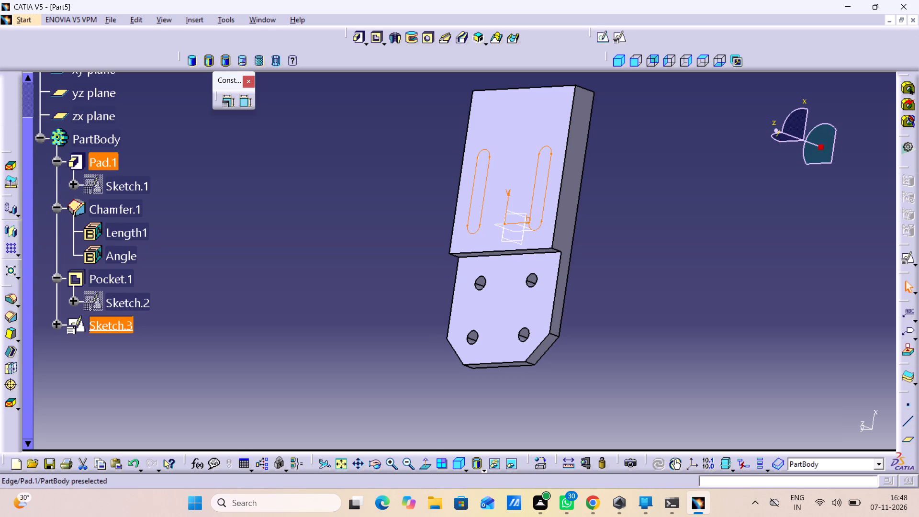
Pocket the two-slot sketch through the thick step with a 50 mm depth.
click(378, 41)
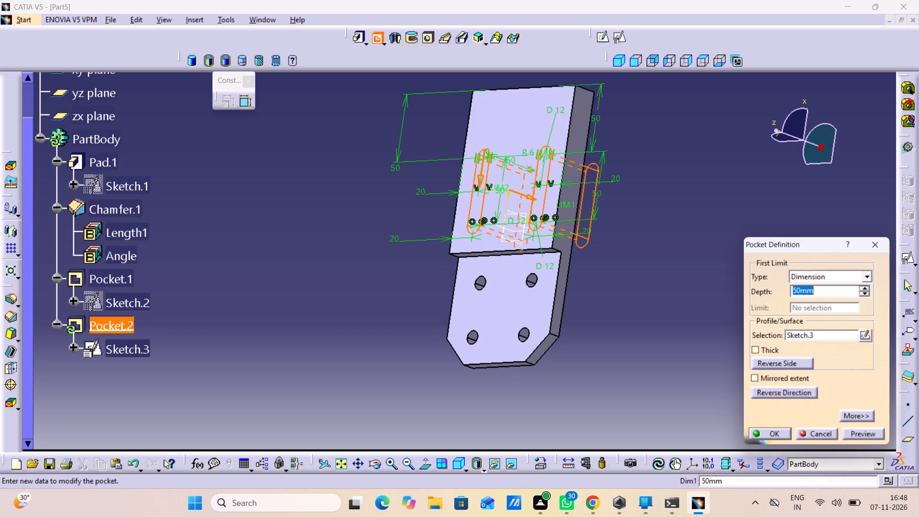
click(780, 435)
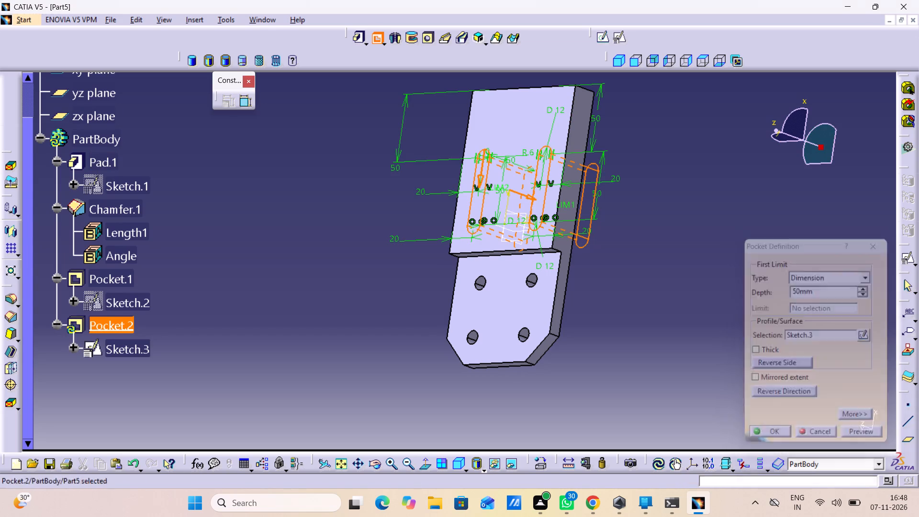
click(701, 363)
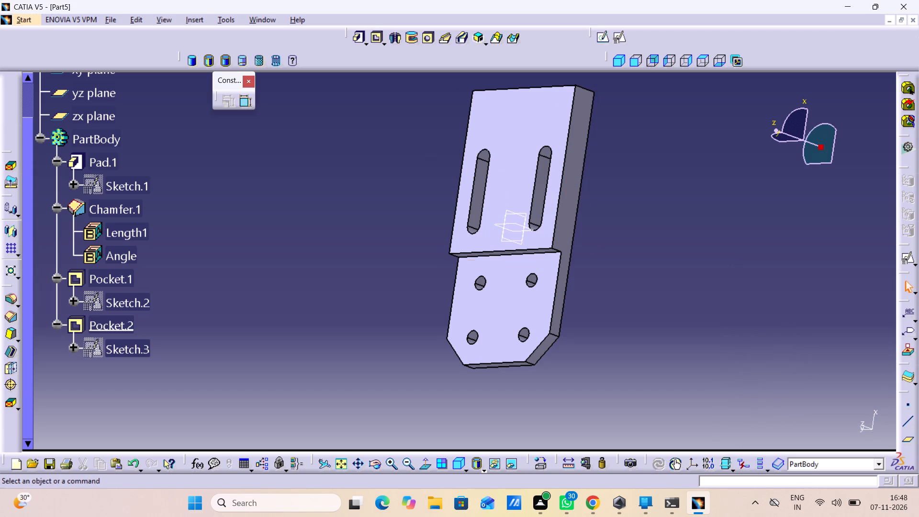
Create a positioned sketch on the end face of the plate's thick step.
middle_drag(654, 163, 386, 338)
right_drag(654, 163, 386, 338)
click(442, 249)
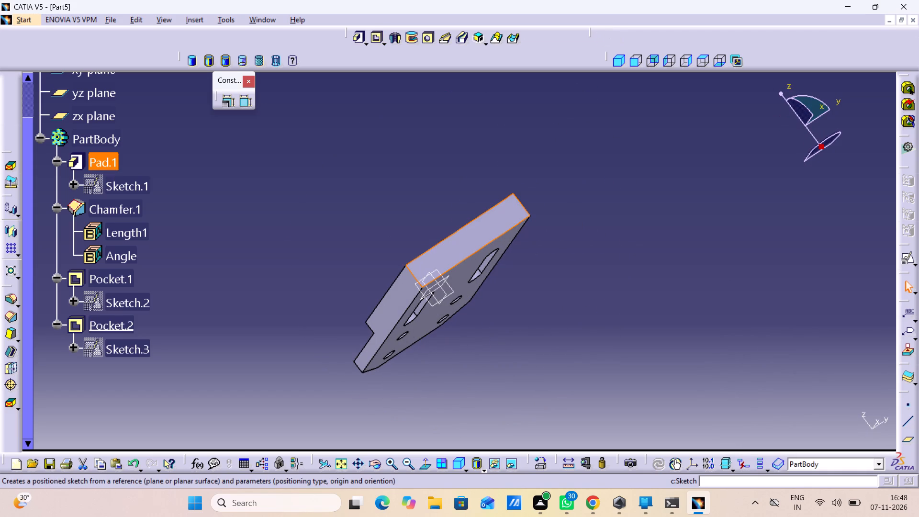
click(616, 33)
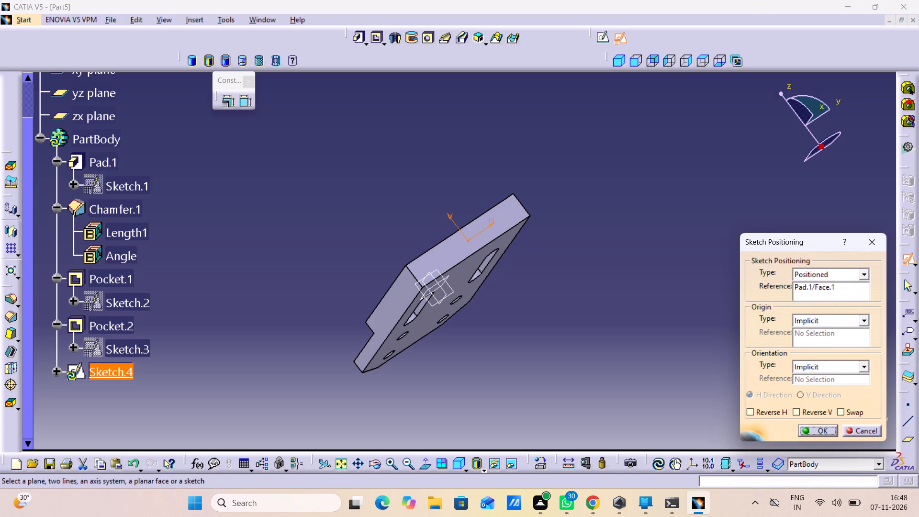
click(827, 436)
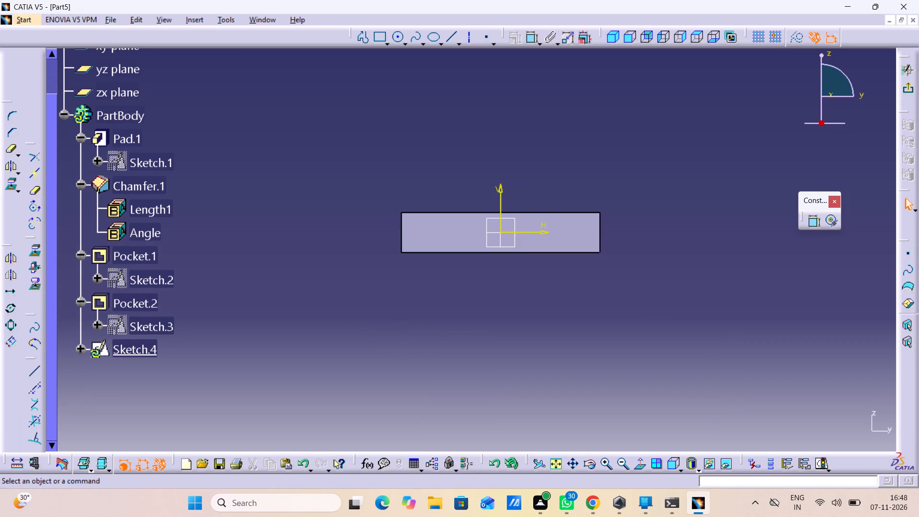
Sketch two concentric circles on the V axis about 94 mm above the origin, with radii of about 21 mm and 8.6 mm.
double_click(400, 34)
middle_drag(498, 67, 502, 172)
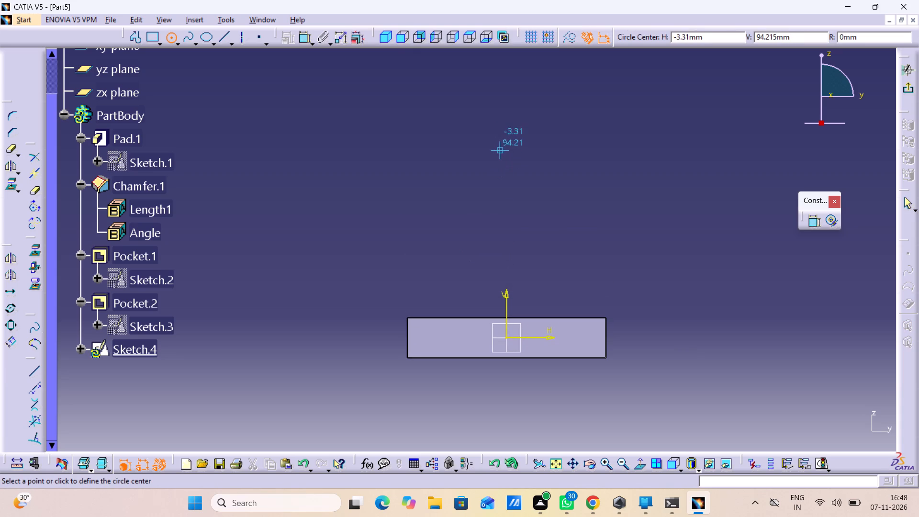
click(508, 150)
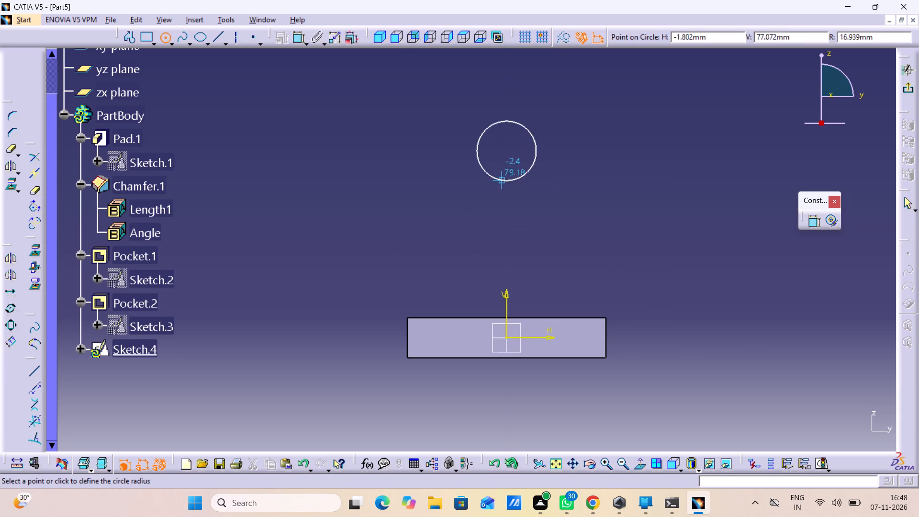
click(506, 194)
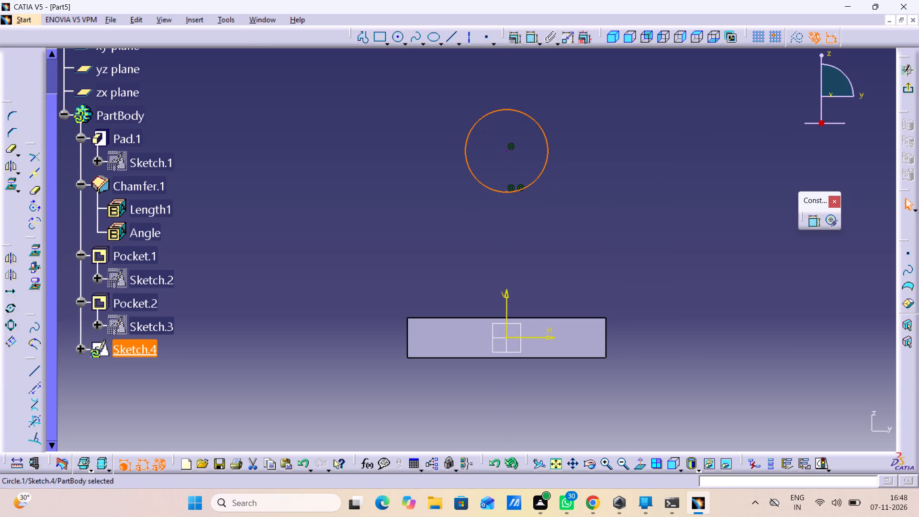
click(437, 57)
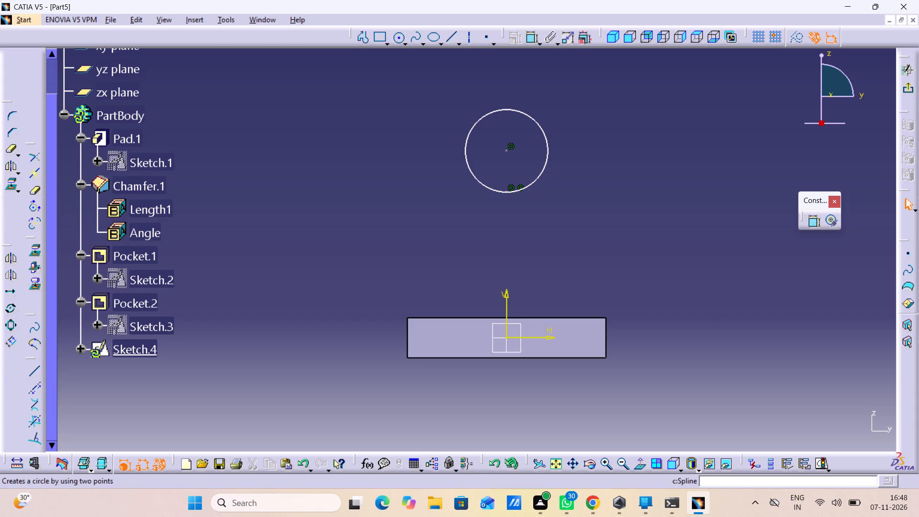
double_click(401, 40)
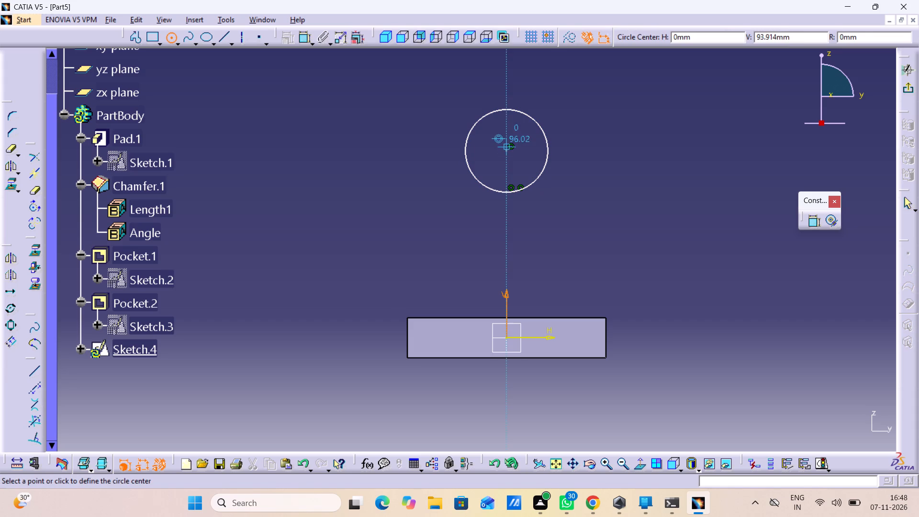
click(506, 149)
click(510, 168)
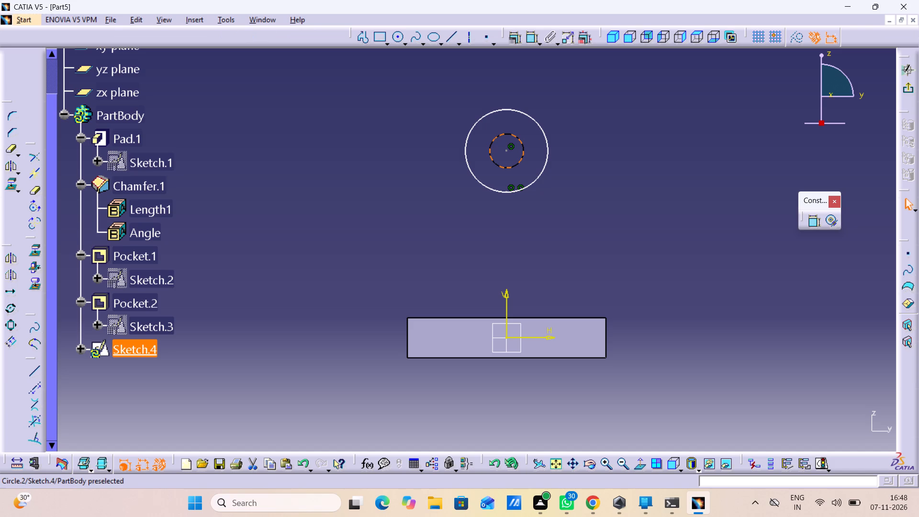
click(539, 123)
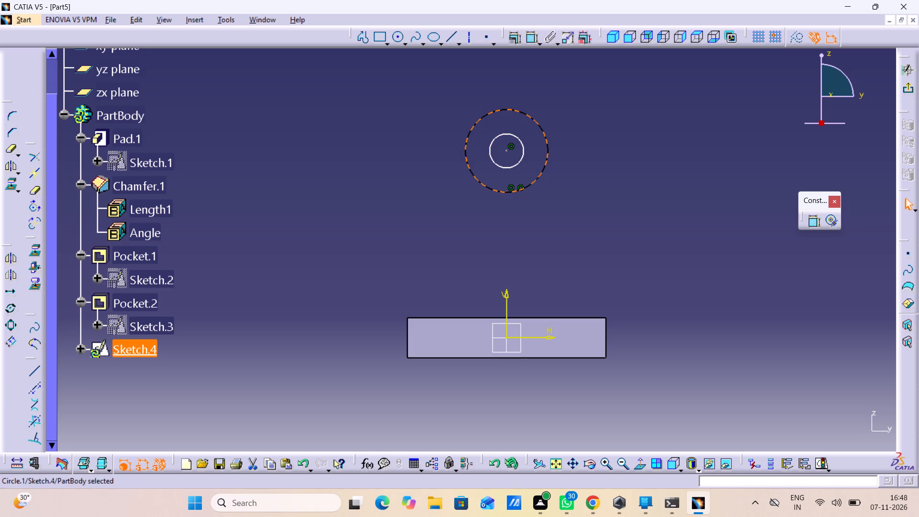
click(572, 114)
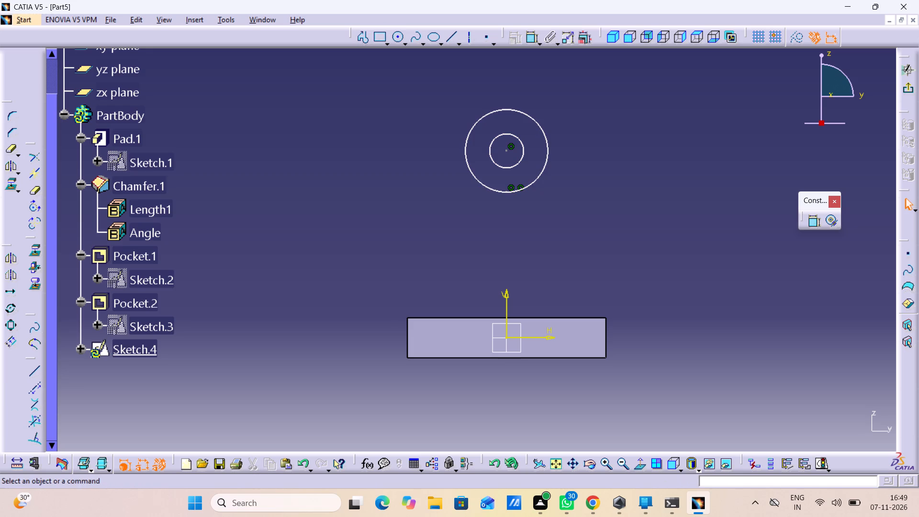
Dimension the outer circle with a radius of 25 mm.
double_click(812, 222)
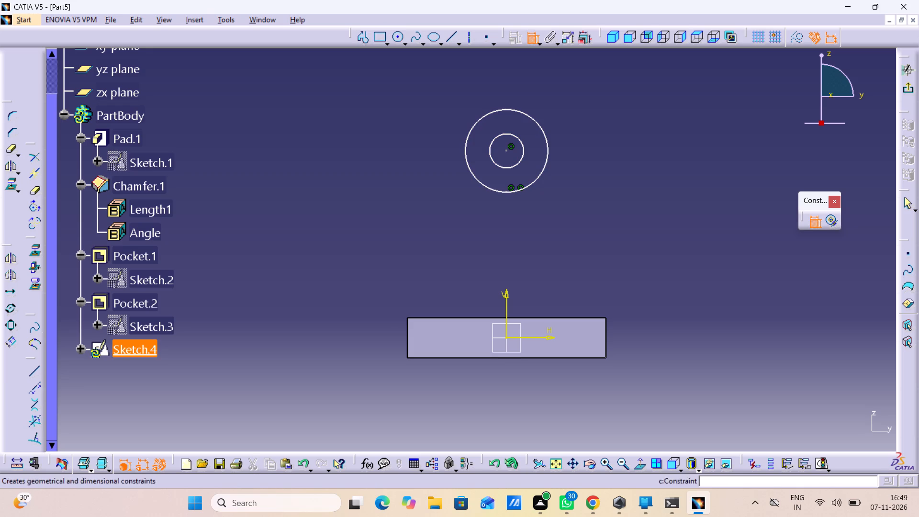
drag(540, 124, 545, 125)
drag(587, 108, 577, 111)
double_click(585, 101)
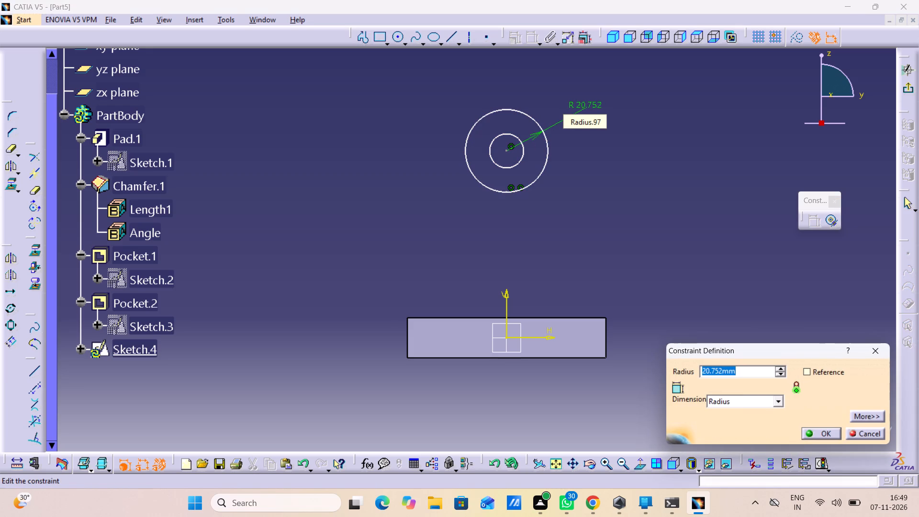
text(25)
key(Return)
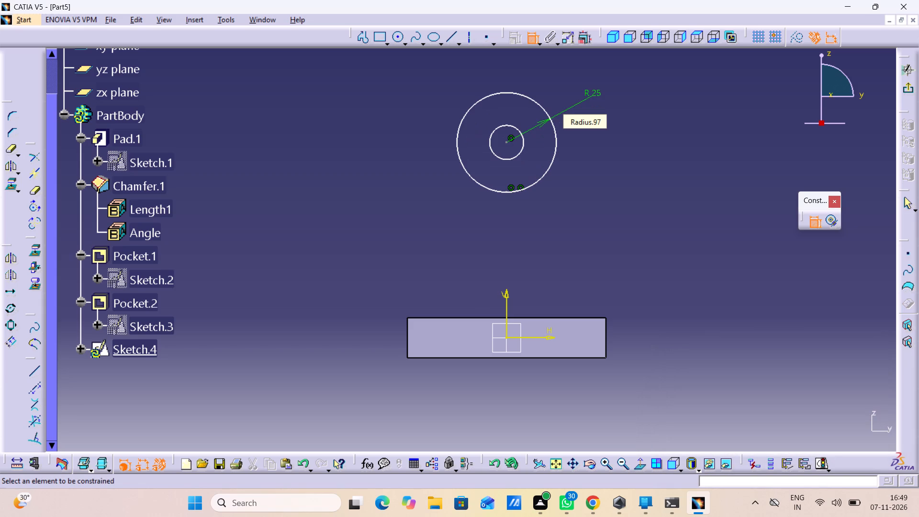
Dimension the inner circle as a diameter of 20 mm.
drag(524, 149, 530, 149)
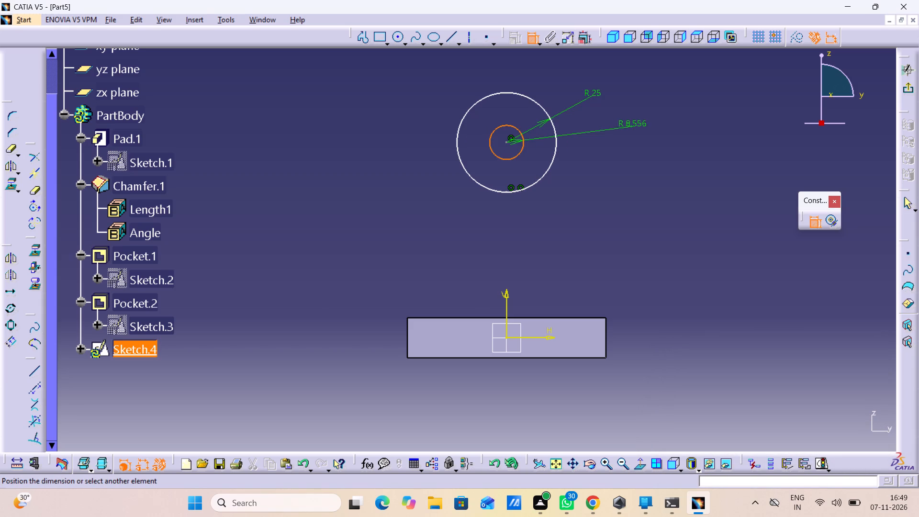
click(624, 140)
double_click(624, 135)
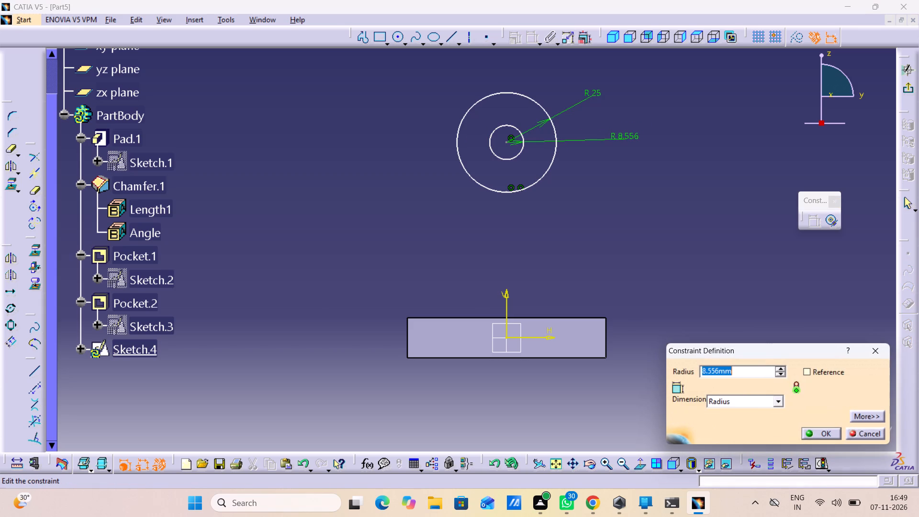
click(729, 404)
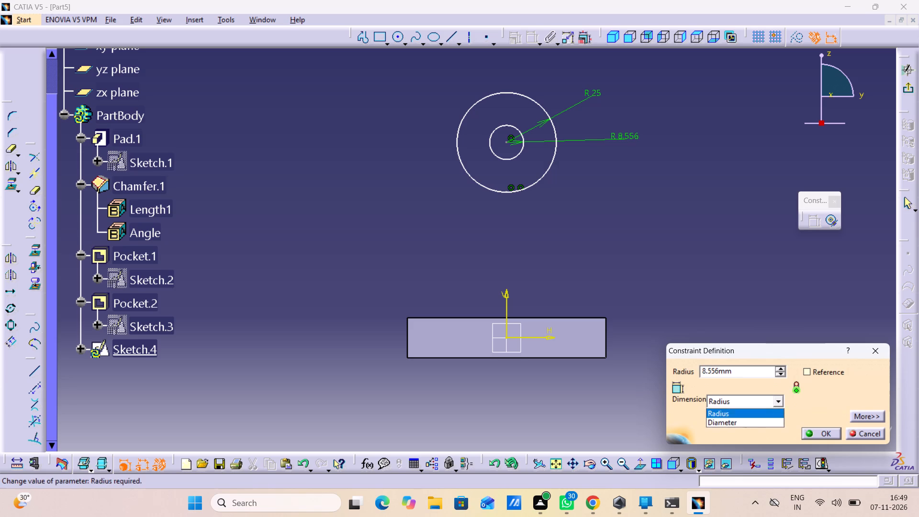
click(730, 425)
drag(742, 373, 718, 370)
drag(746, 375, 695, 370)
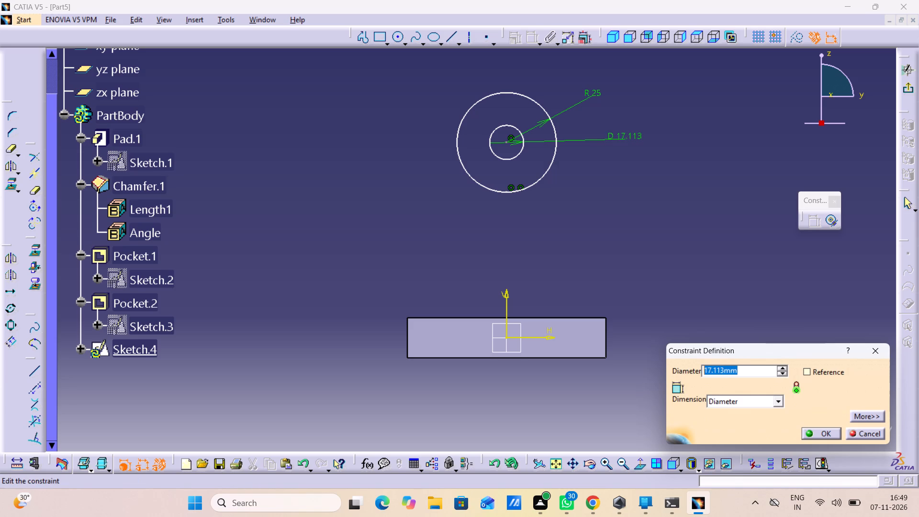
drag(695, 370, 664, 368)
text(20)
key(Return)
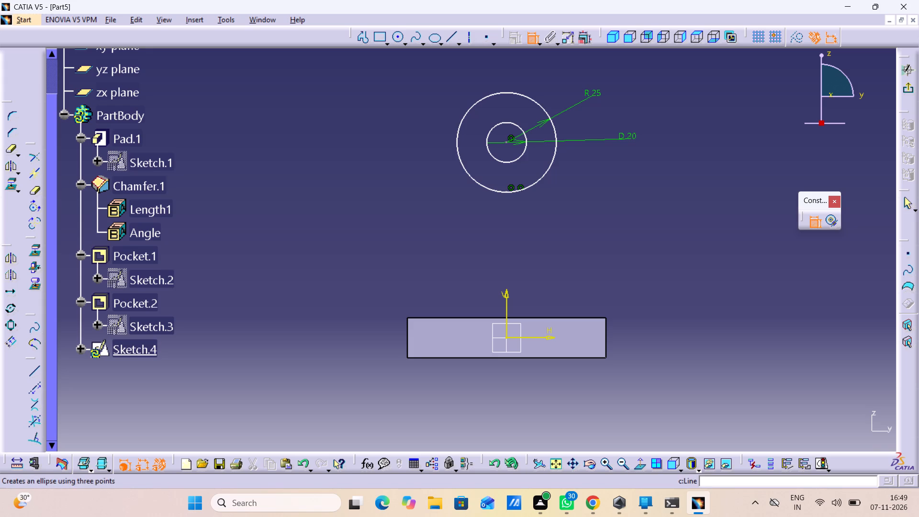
Sketch two outward-slanting lines flanking the circles down toward the plate, about 73 mm long on the +H side and 81 mm on the other.
double_click(359, 38)
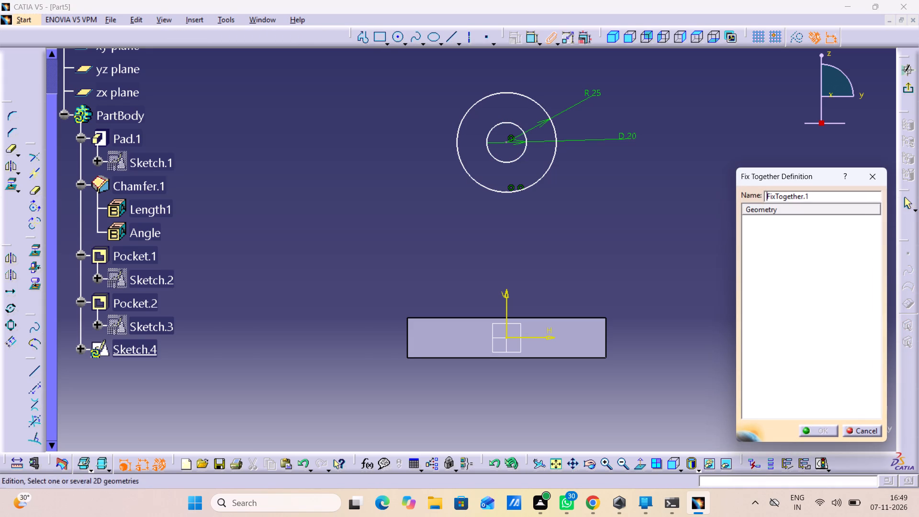
click(875, 172)
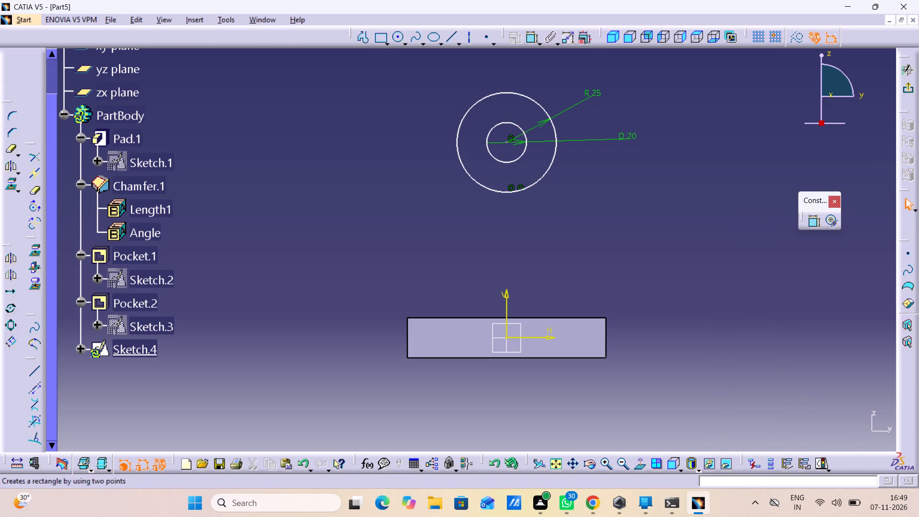
double_click(448, 38)
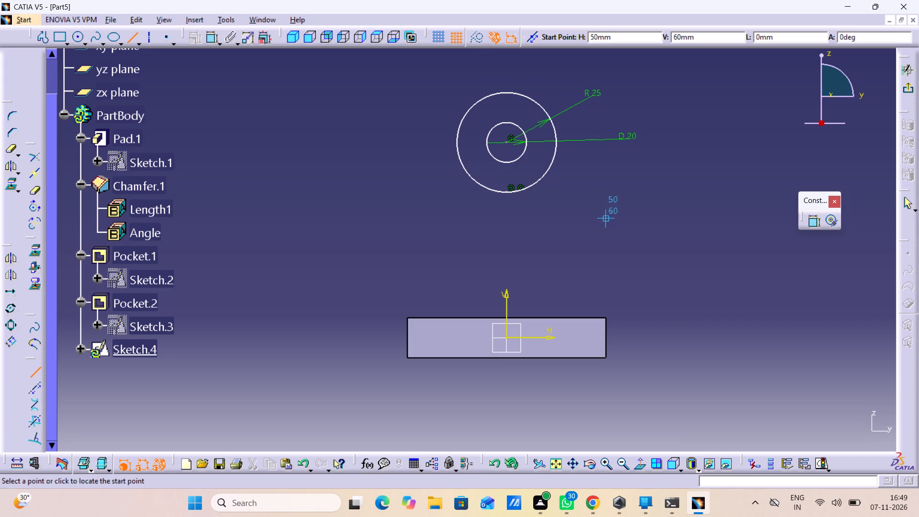
click(571, 148)
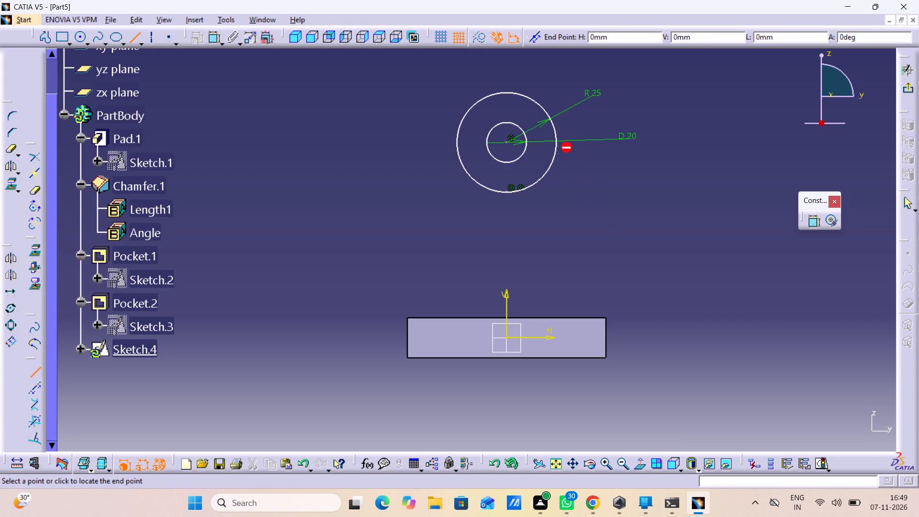
click(600, 303)
click(462, 241)
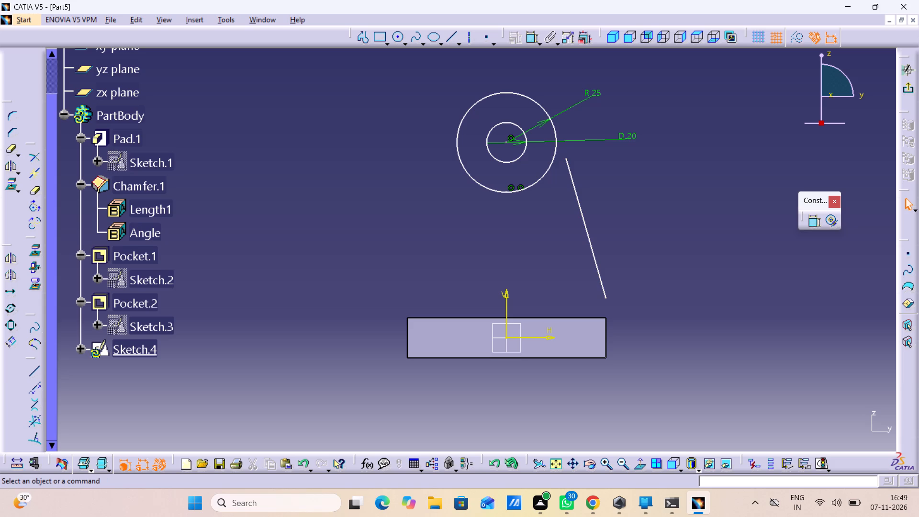
double_click(447, 38)
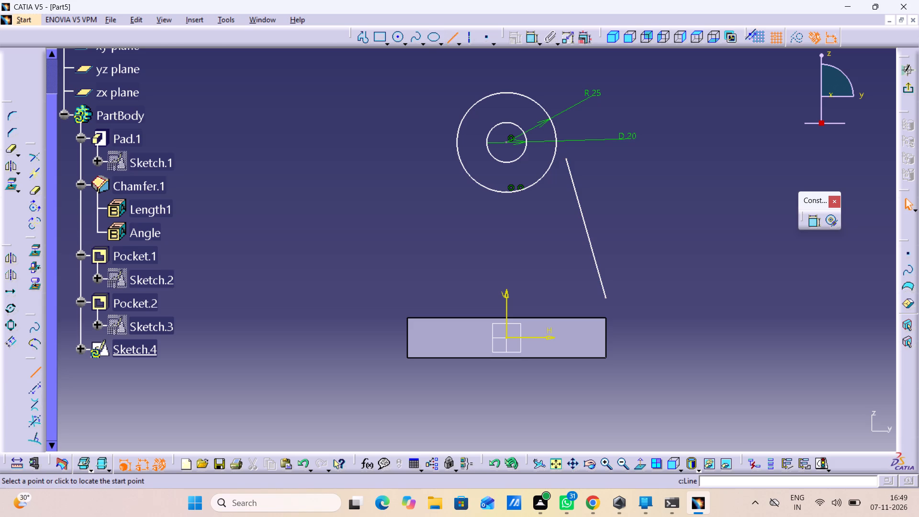
click(435, 140)
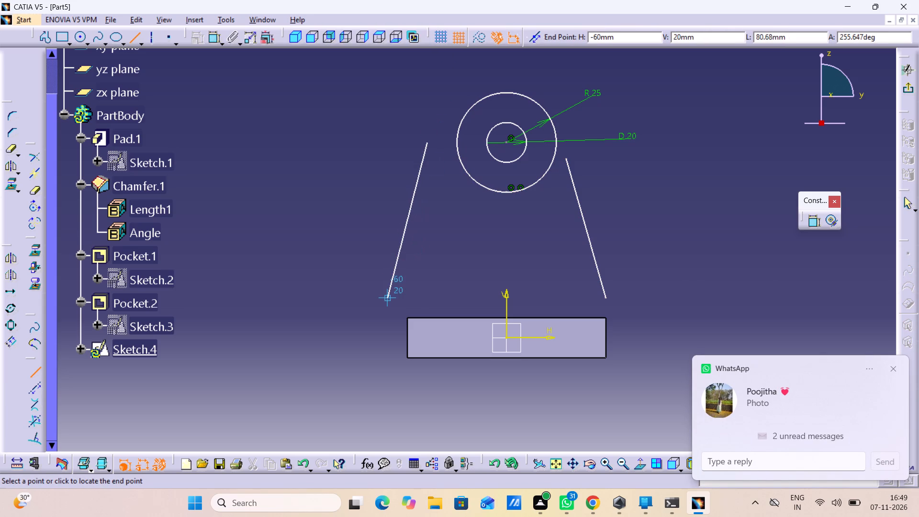
click(392, 297)
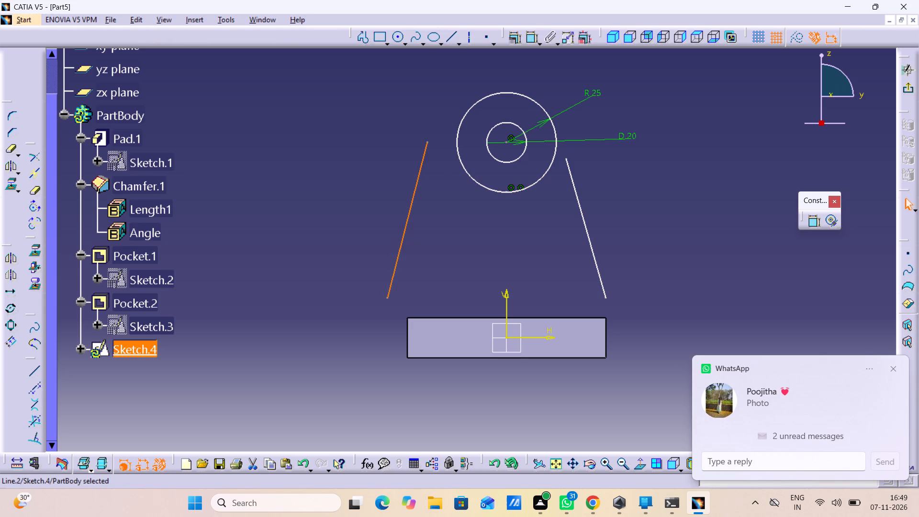
click(671, 204)
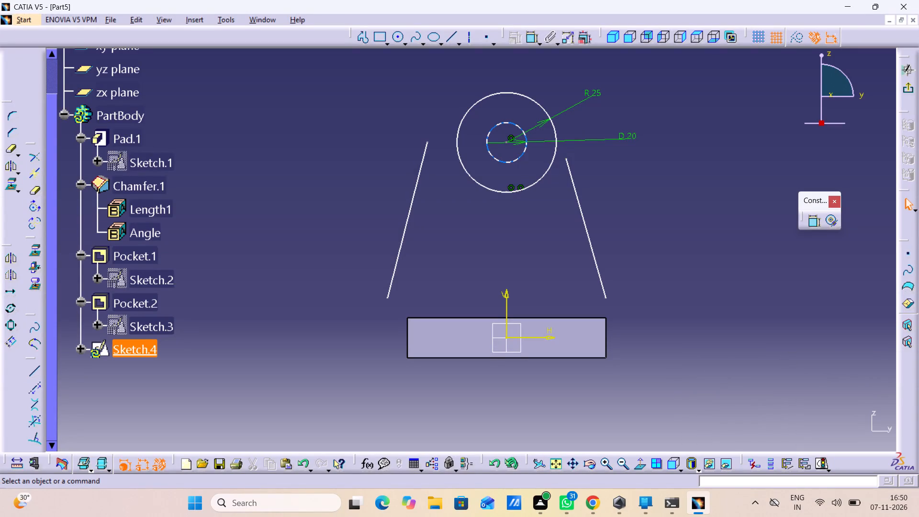
Make the upper endpoints of both slanted lines coincident with the outer circle.
double_click(814, 221)
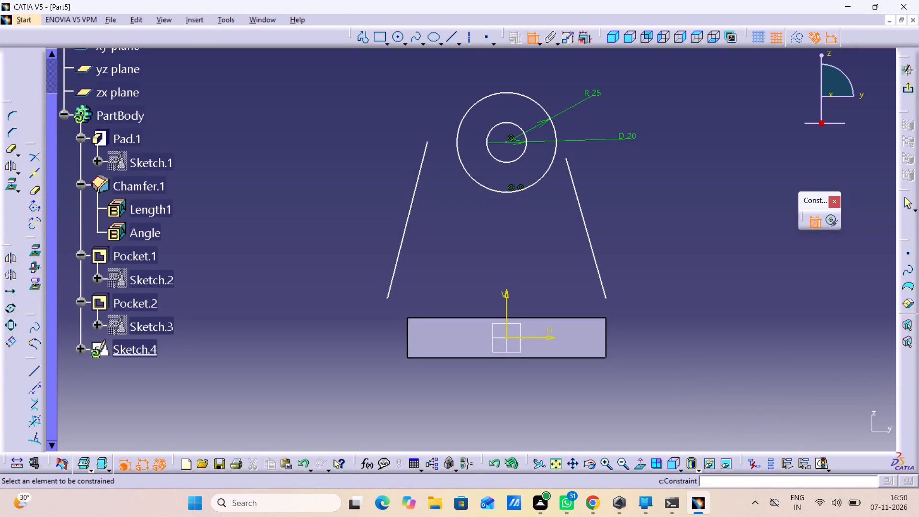
click(427, 143)
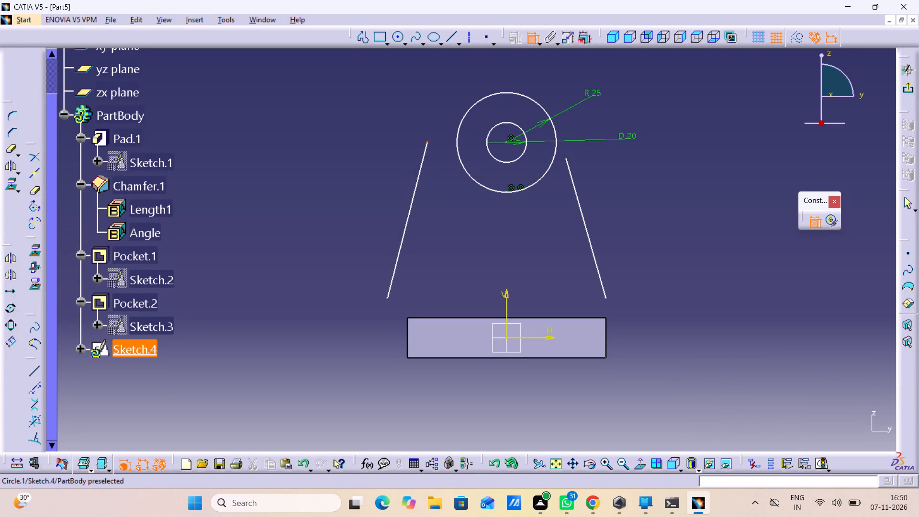
click(460, 134)
right_click(386, 103)
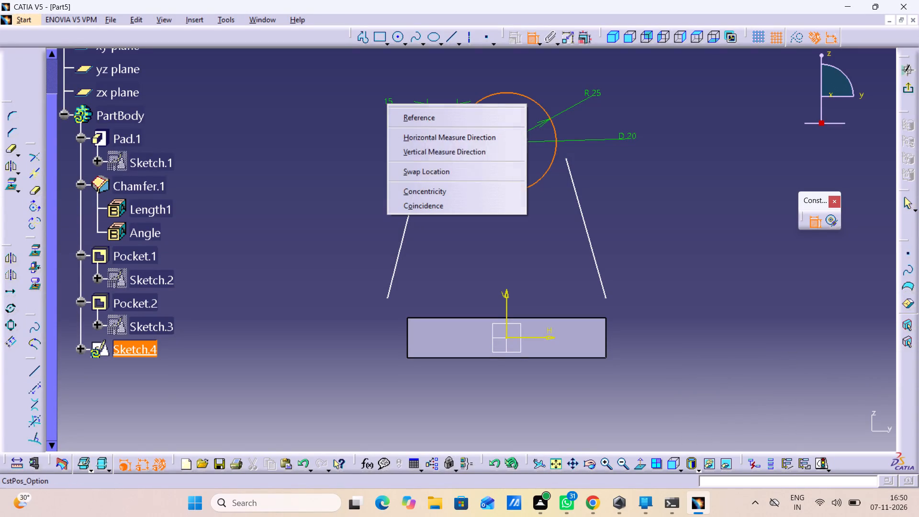
click(435, 200)
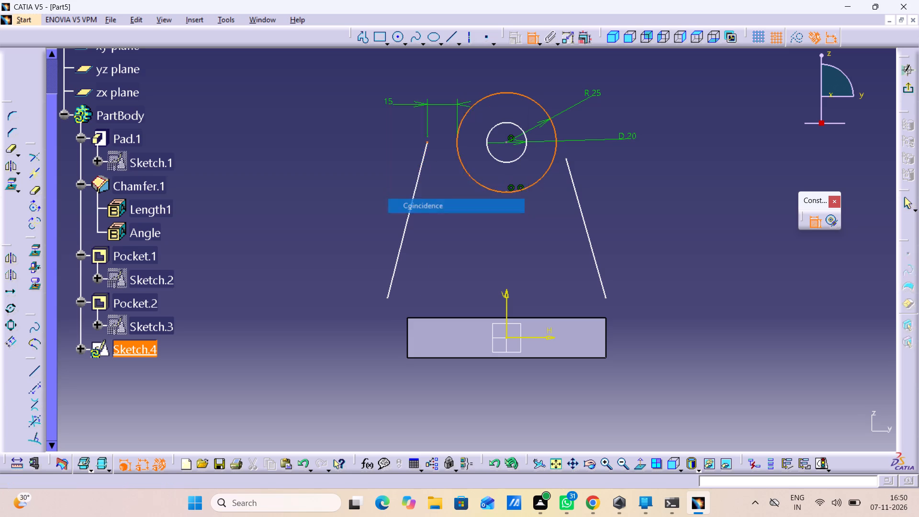
click(566, 159)
click(559, 146)
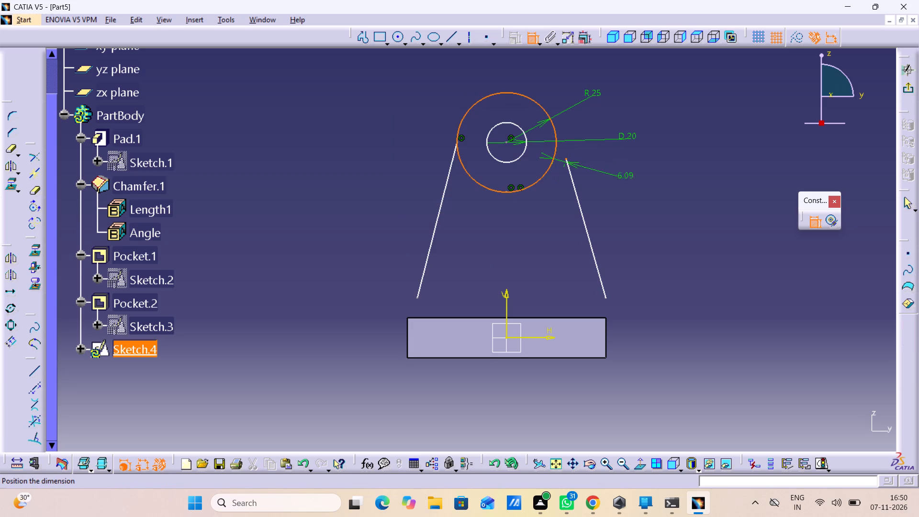
right_click(631, 183)
click(664, 283)
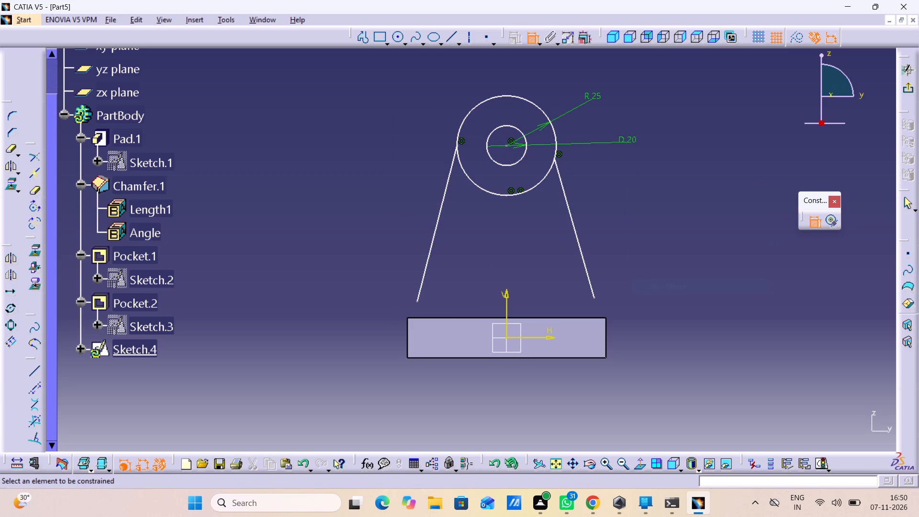
Make both slanted lines tangent to the outer circle.
click(564, 185)
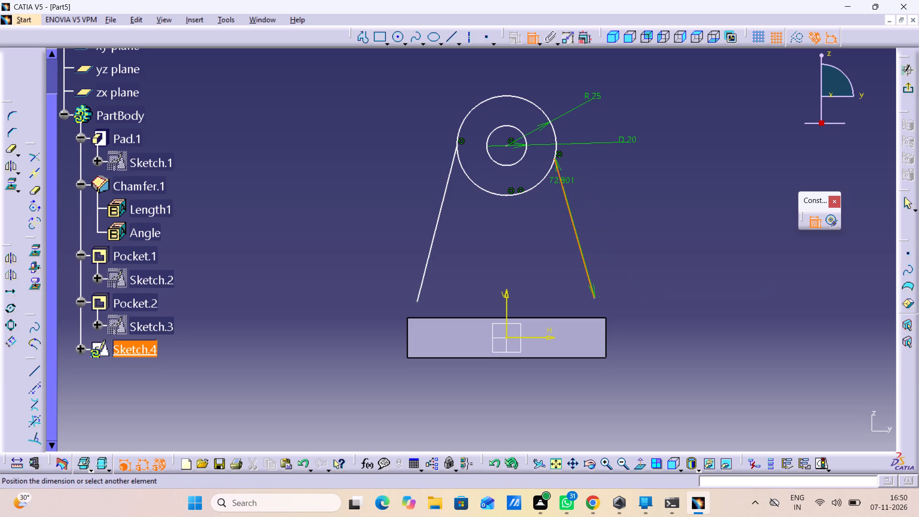
click(547, 175)
right_click(636, 169)
click(671, 219)
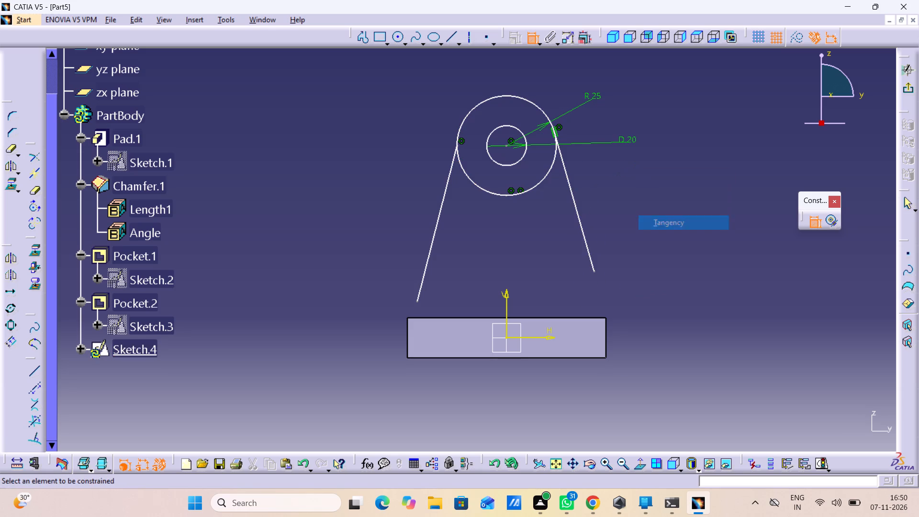
click(467, 175)
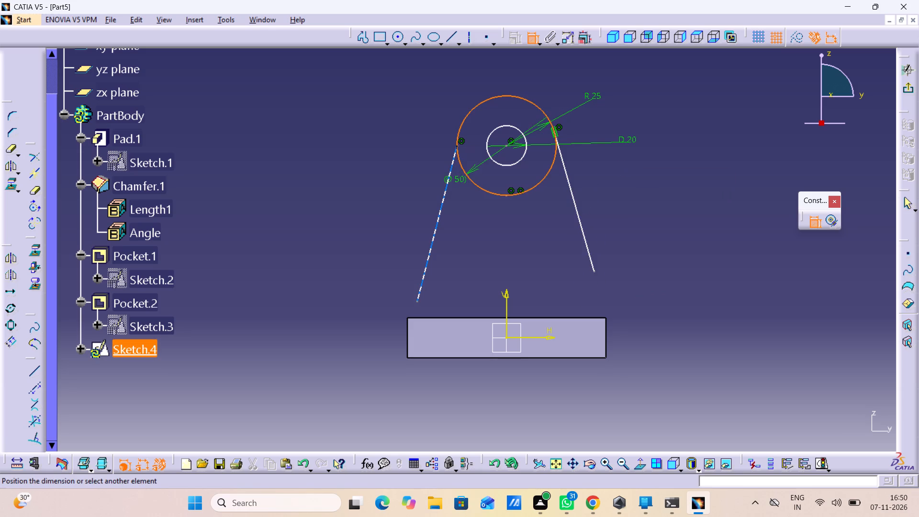
click(448, 185)
right_click(463, 218)
click(525, 273)
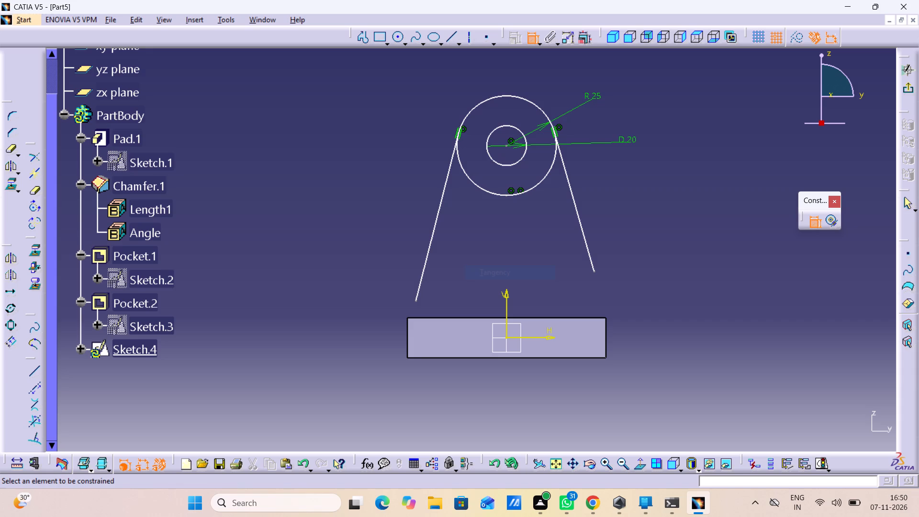
Dimension the height of the circles' centre above the plate's bottom edge as 60 mm.
click(505, 144)
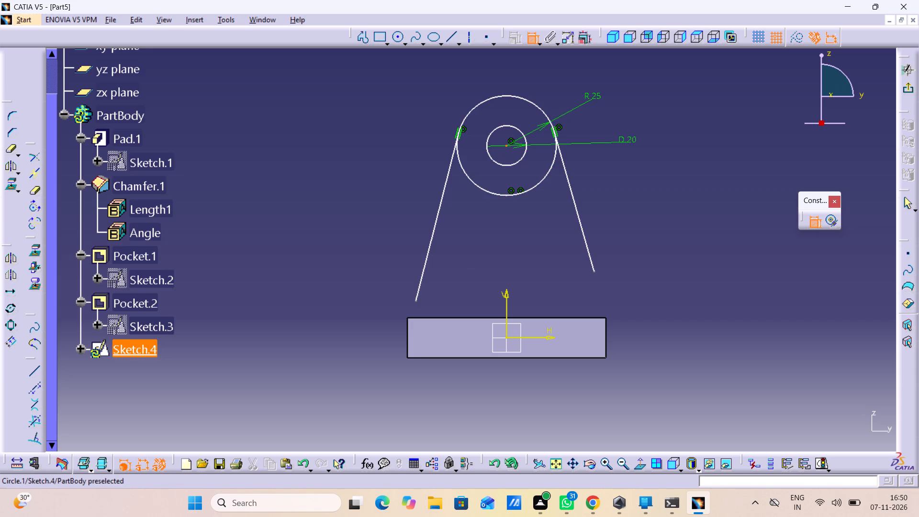
click(552, 358)
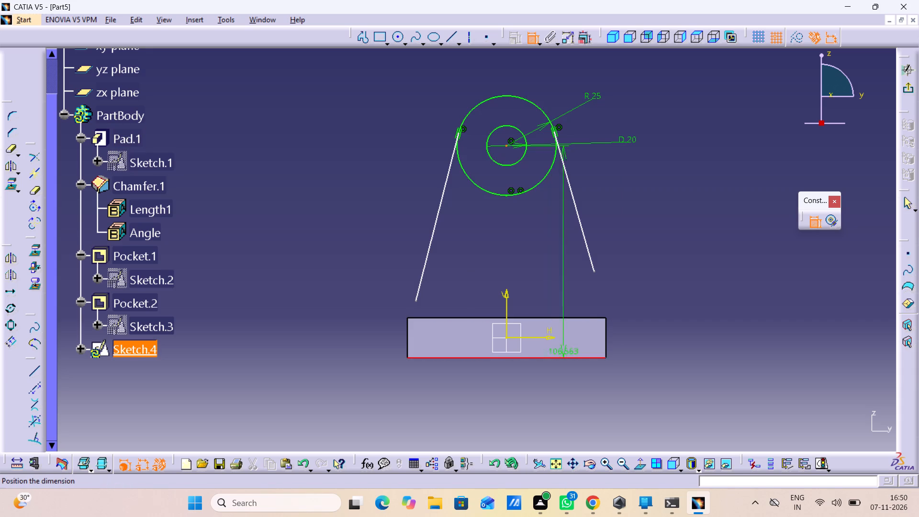
click(658, 265)
double_click(657, 259)
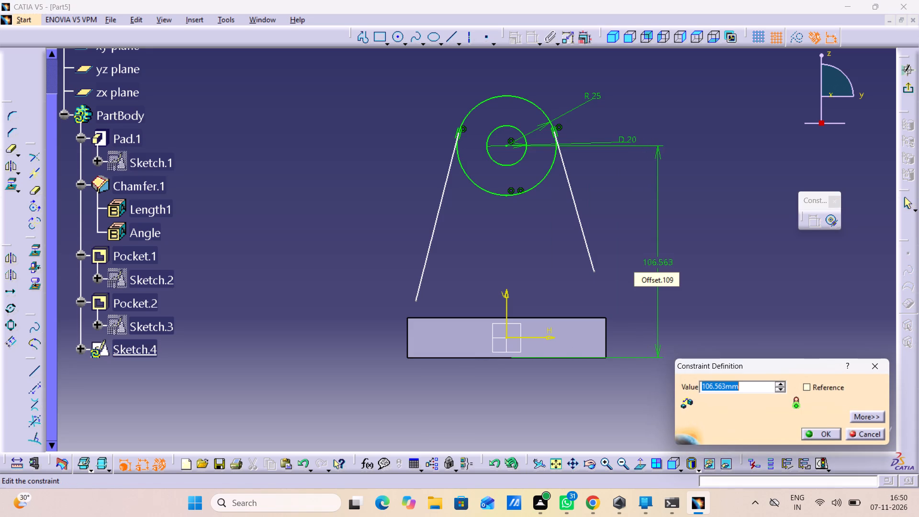
text(60)
key(Return)
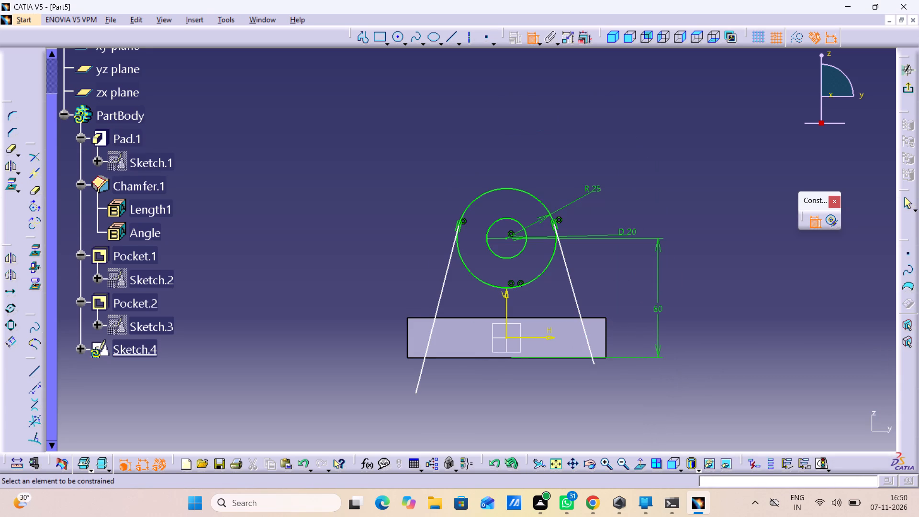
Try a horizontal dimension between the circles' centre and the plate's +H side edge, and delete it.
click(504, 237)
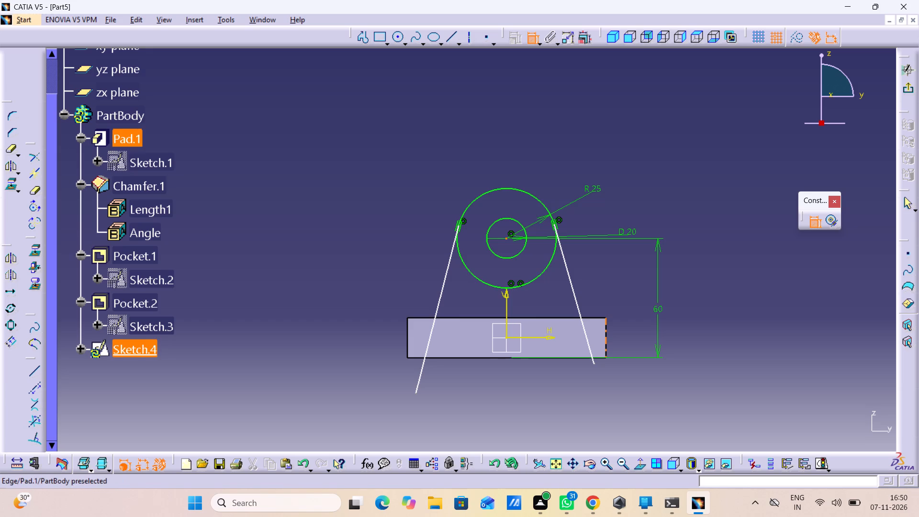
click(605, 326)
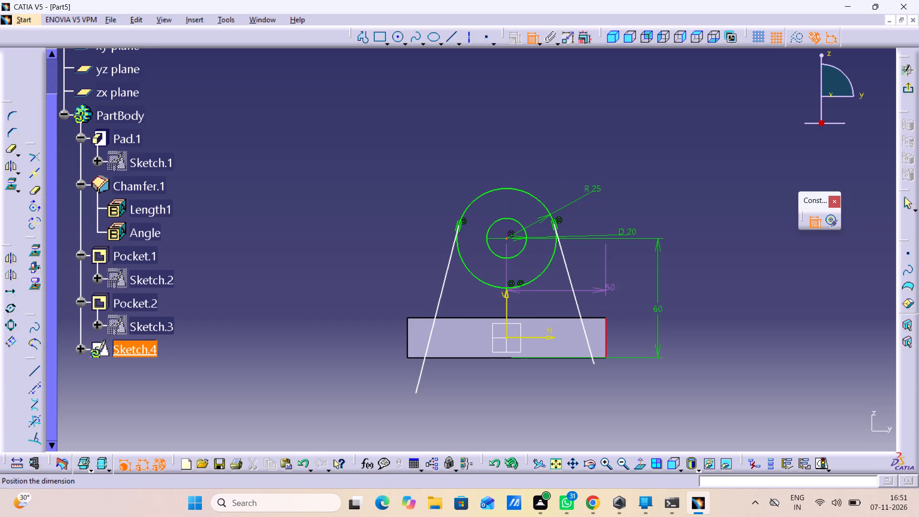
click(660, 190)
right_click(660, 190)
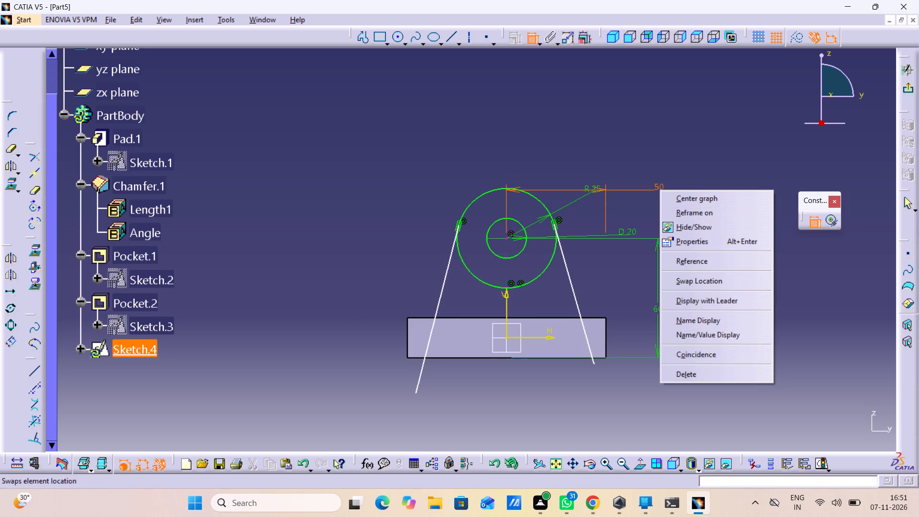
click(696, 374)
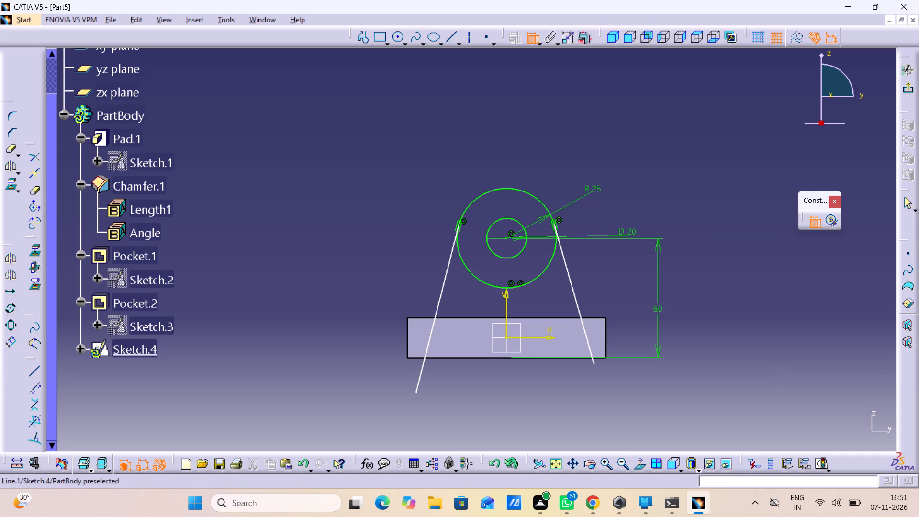
Make the lower endpoint of the +H side slanted line coincident with the plate's upper corner on that side.
click(594, 363)
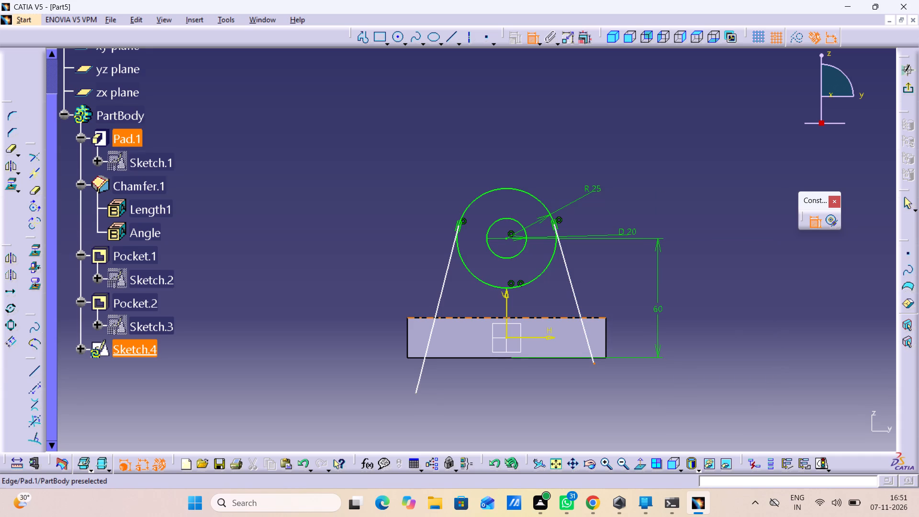
click(606, 319)
right_click(633, 296)
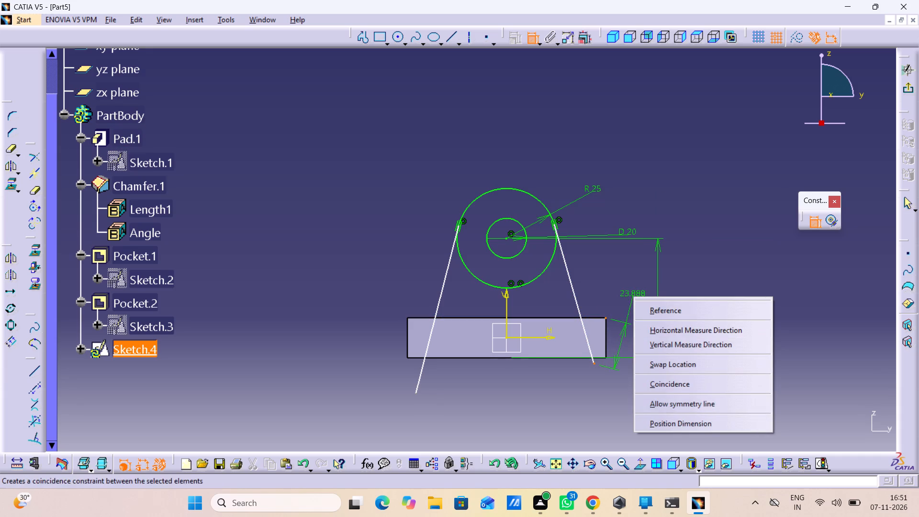
click(666, 382)
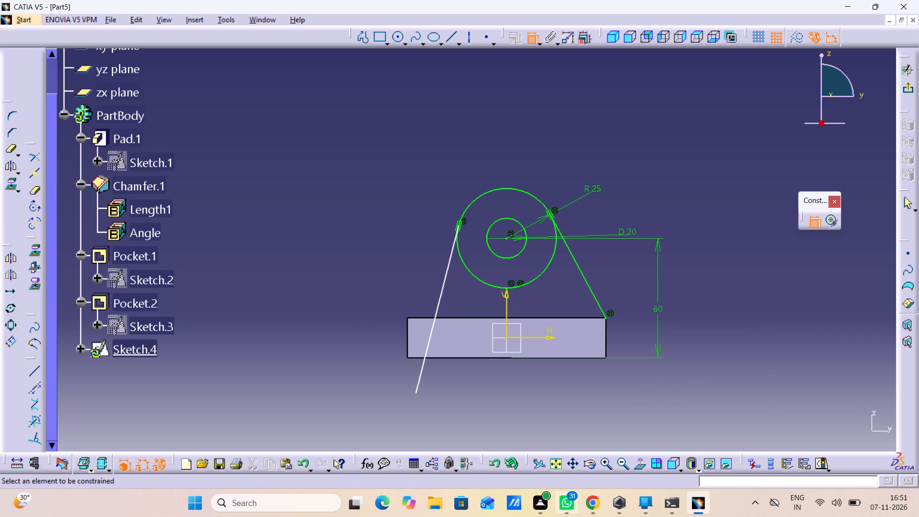
Make the lower endpoint of the -H side slanted line coincident with the plate's upper corner on that side.
click(417, 393)
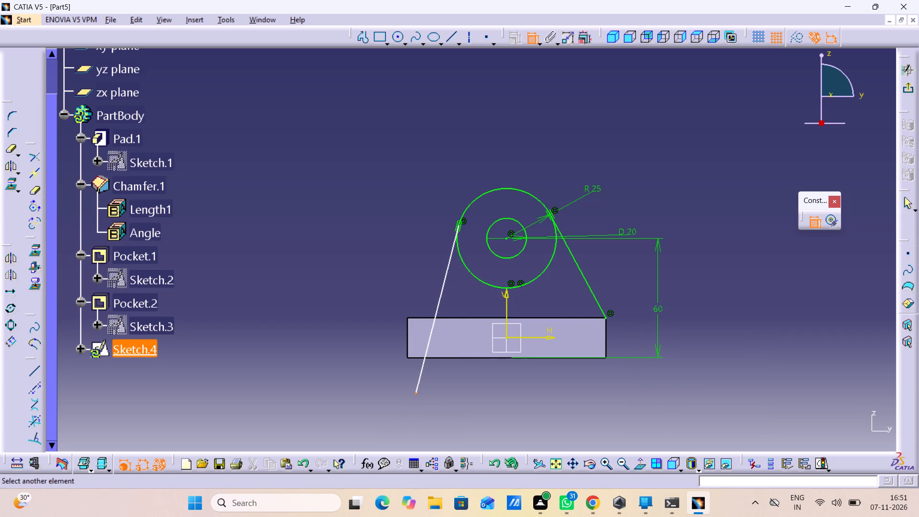
click(408, 315)
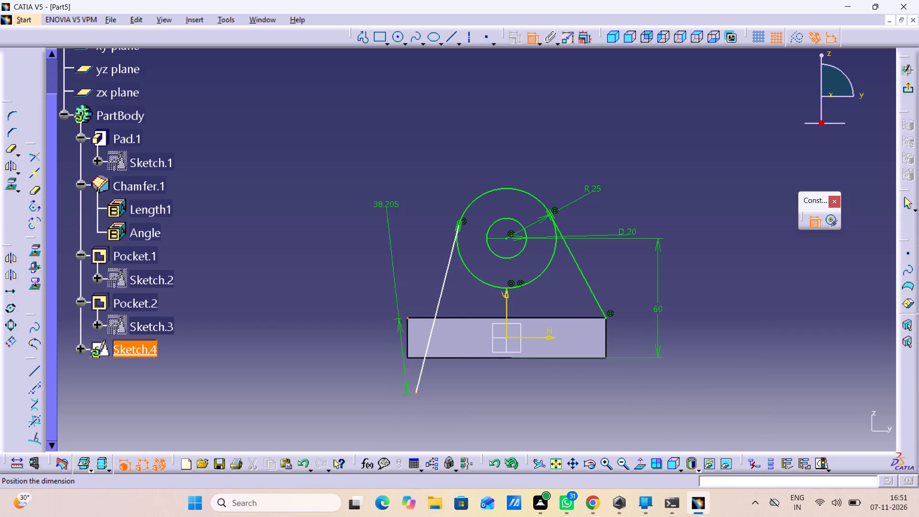
right_click(387, 207)
click(433, 297)
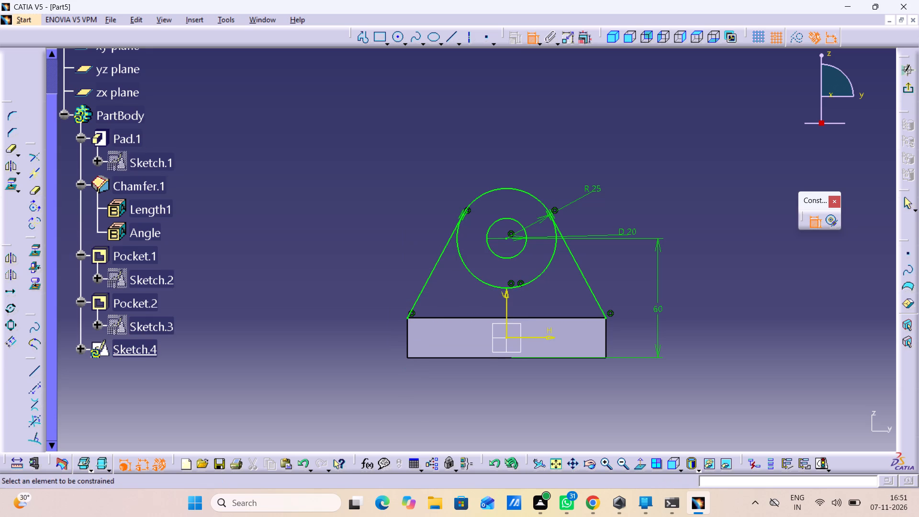
Project the upper edge of the plate's end face into the sketch as the lug profile's base line.
click(12, 196)
click(14, 189)
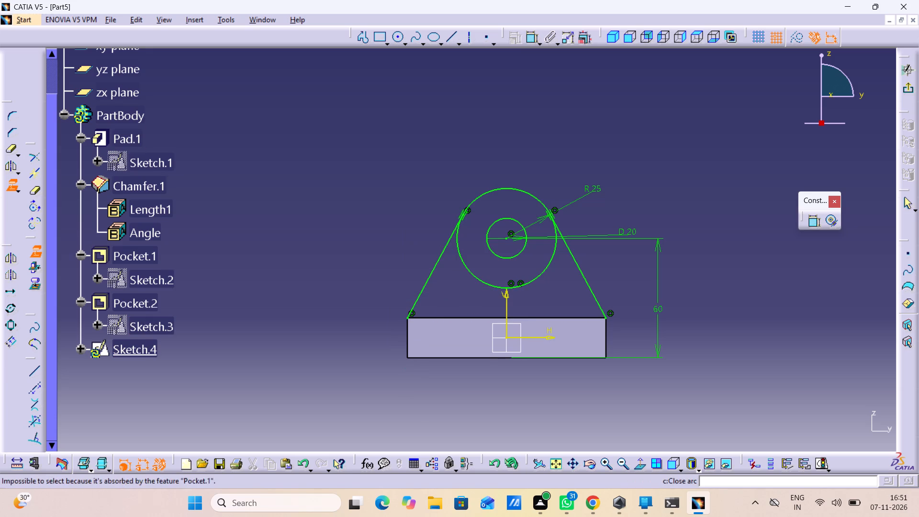
click(429, 317)
click(374, 304)
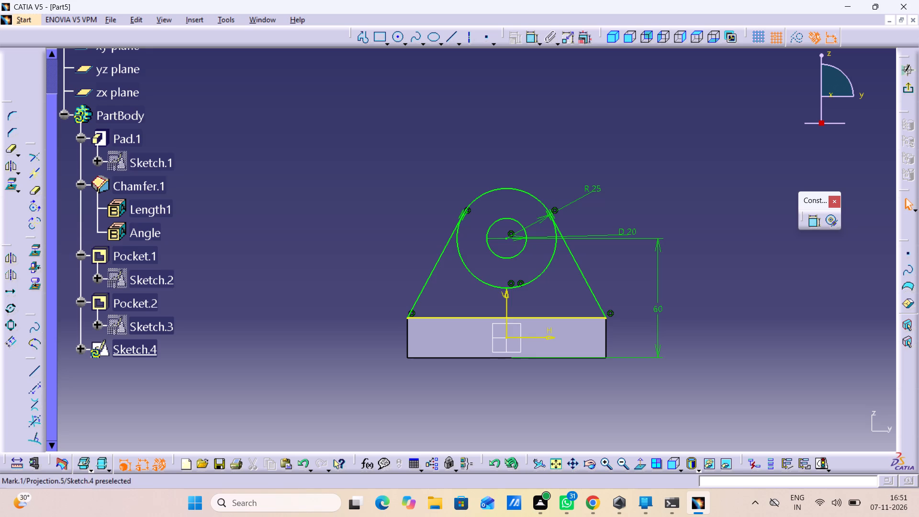
click(605, 317)
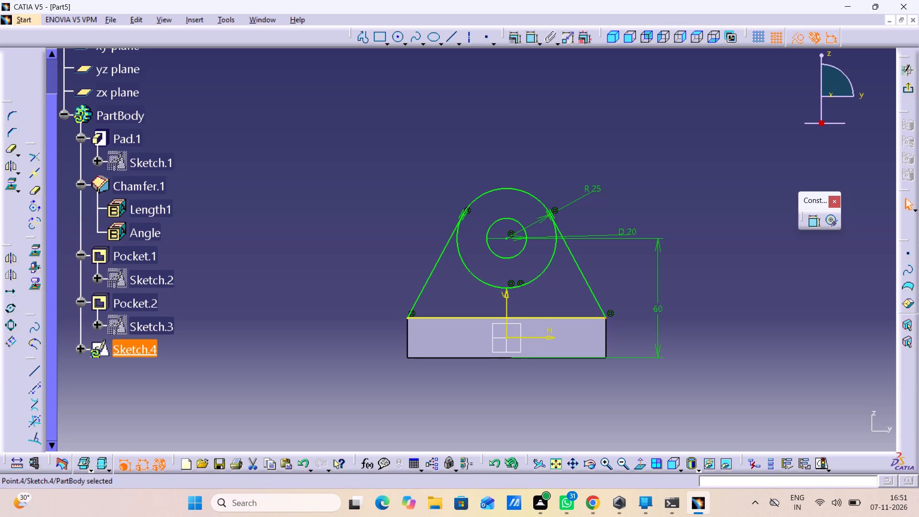
click(601, 306)
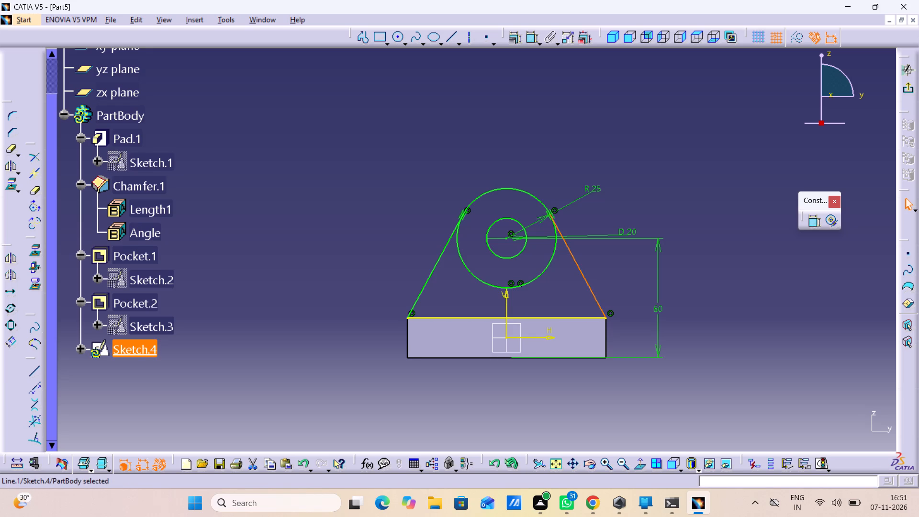
click(630, 301)
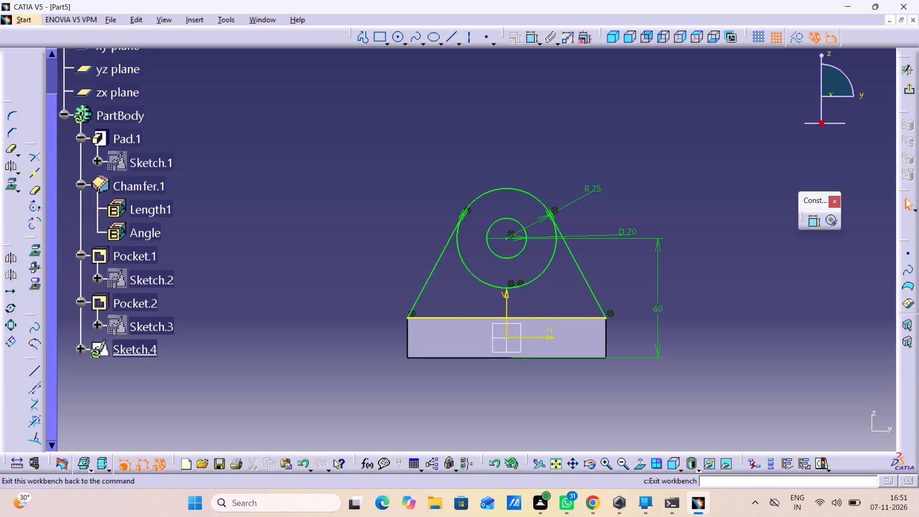
Trim away the outer circle's lower arc between the two tangent lines and exit the sketch.
click(10, 149)
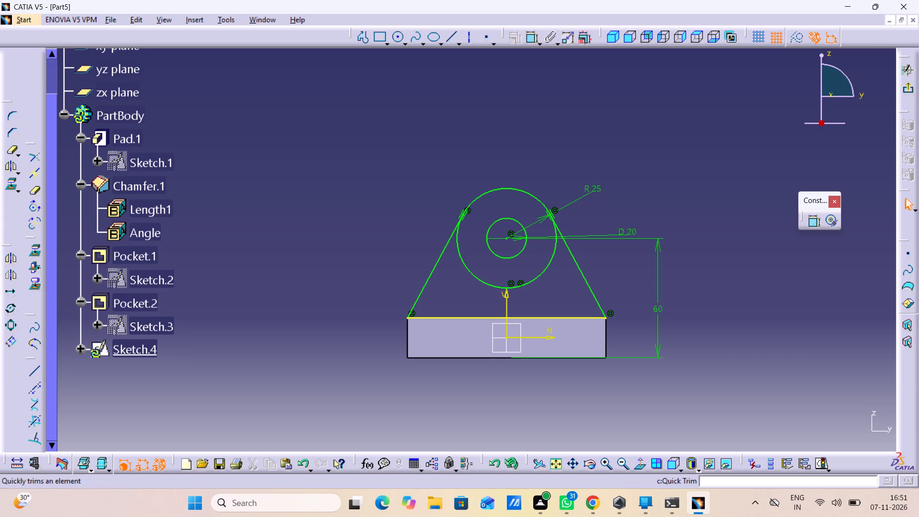
click(465, 264)
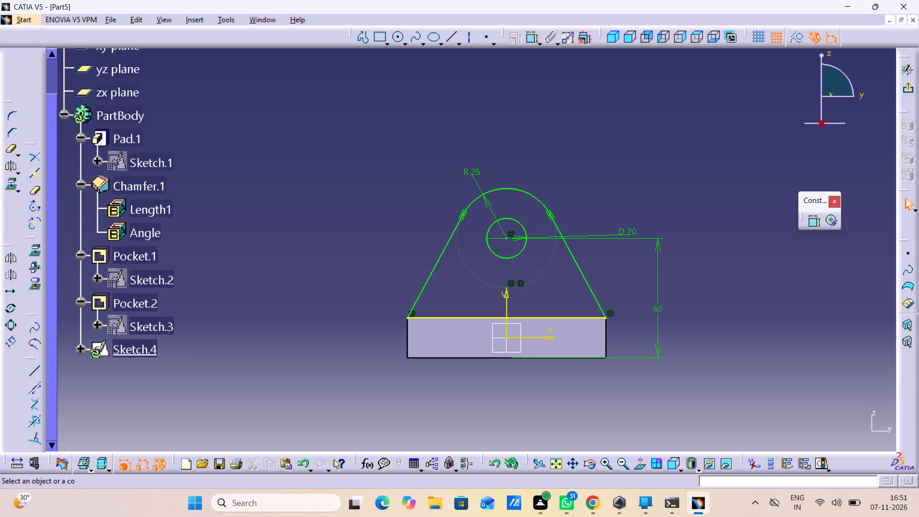
click(905, 90)
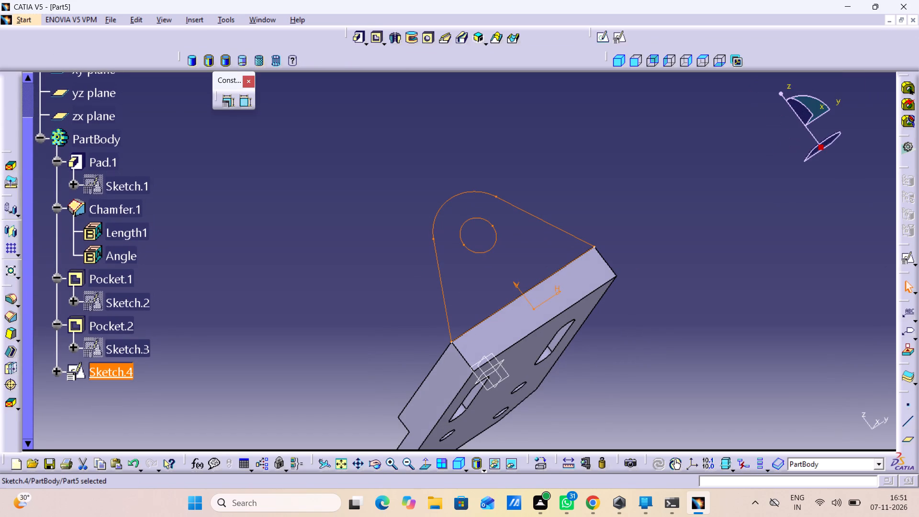
Pad the lug sketch in the reversed direction, over the plate, with the length entered as 20m.
click(364, 45)
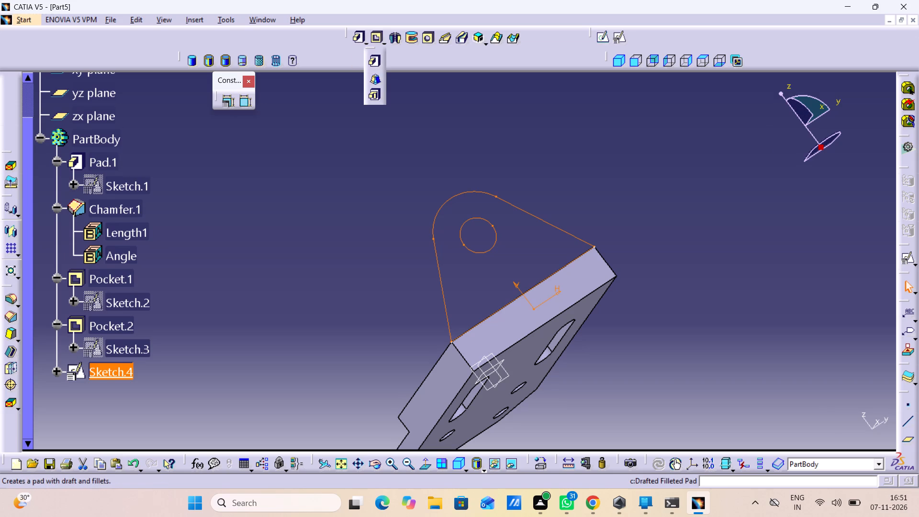
click(375, 62)
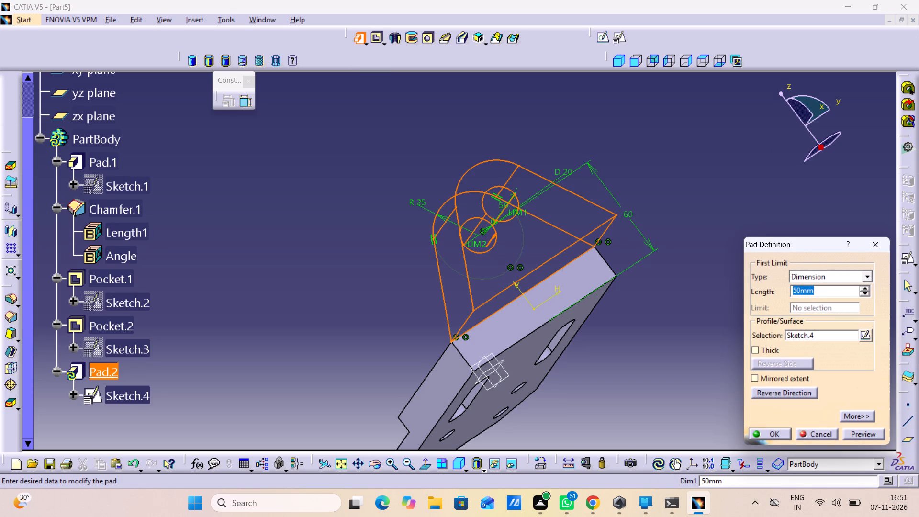
middle_drag(677, 231, 513, 346)
right_drag(677, 230, 513, 346)
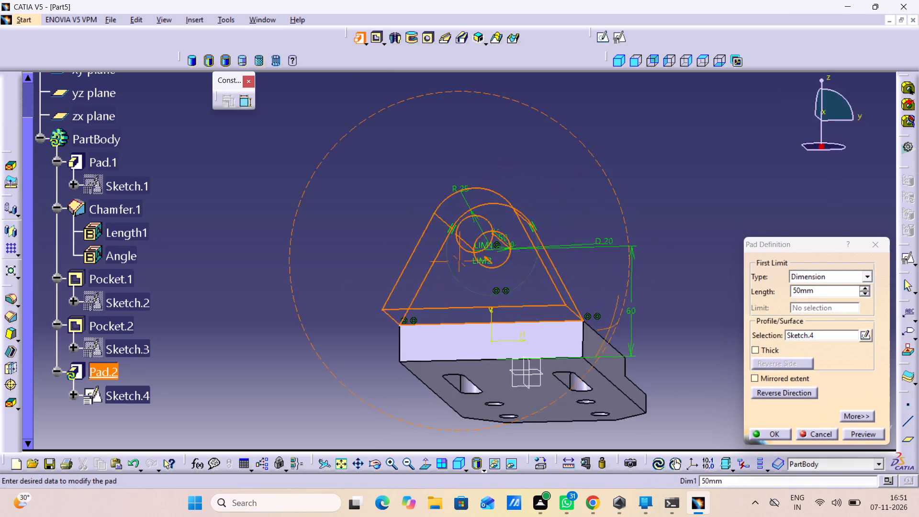
right_drag(513, 346, 370, 399)
middle_drag(513, 346, 369, 400)
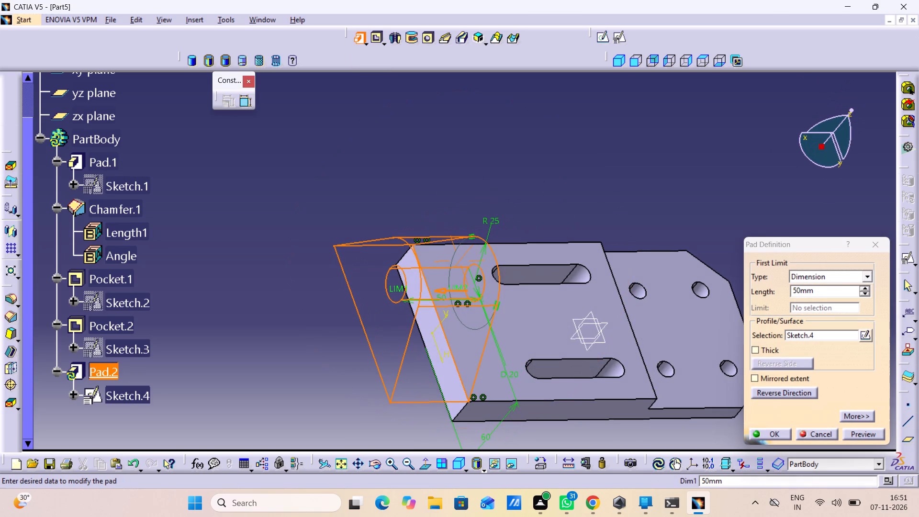
click(779, 390)
drag(807, 286, 774, 283)
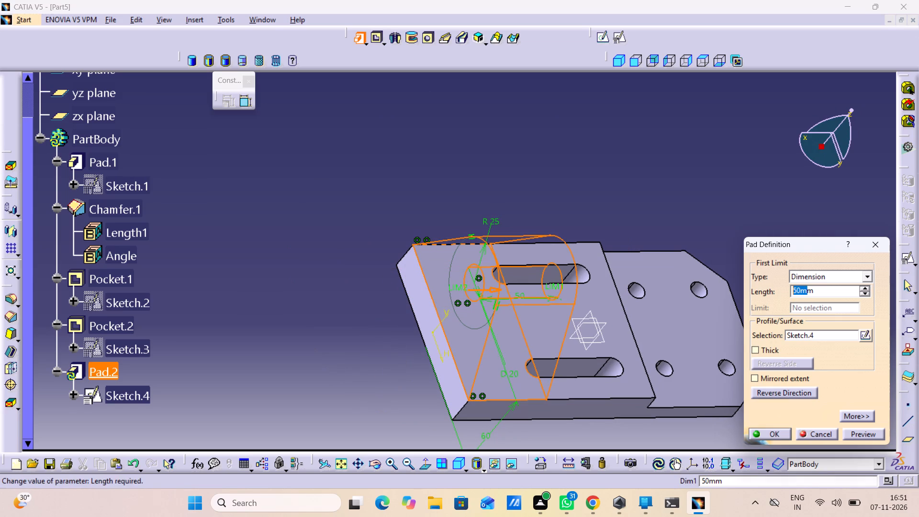
drag(774, 283, 726, 284)
key(2)
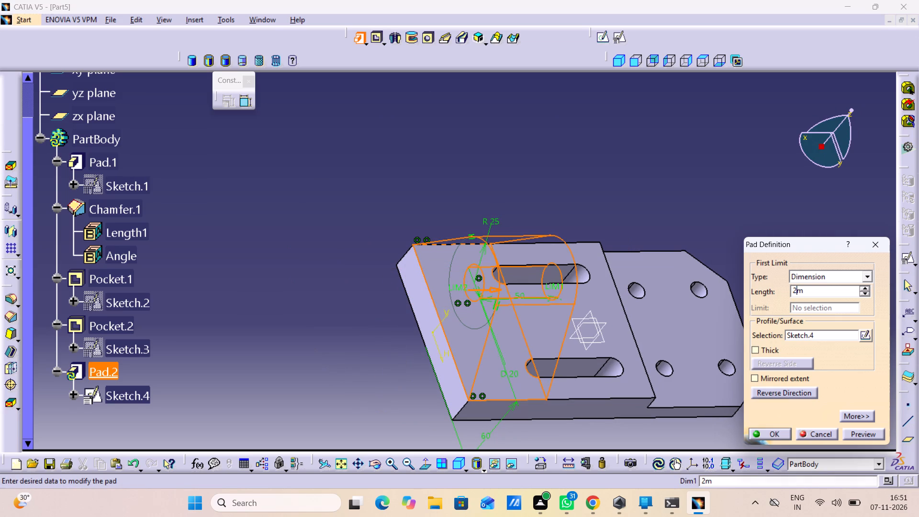
key(0)
key(Return)
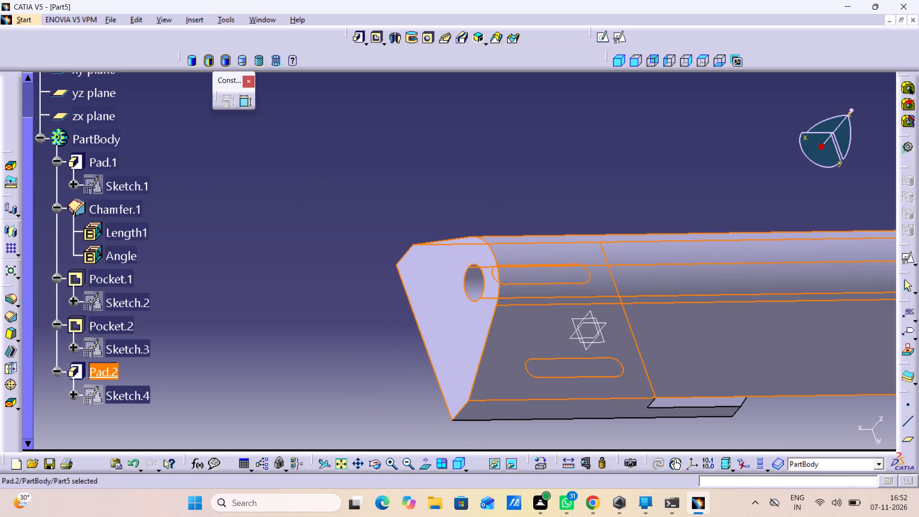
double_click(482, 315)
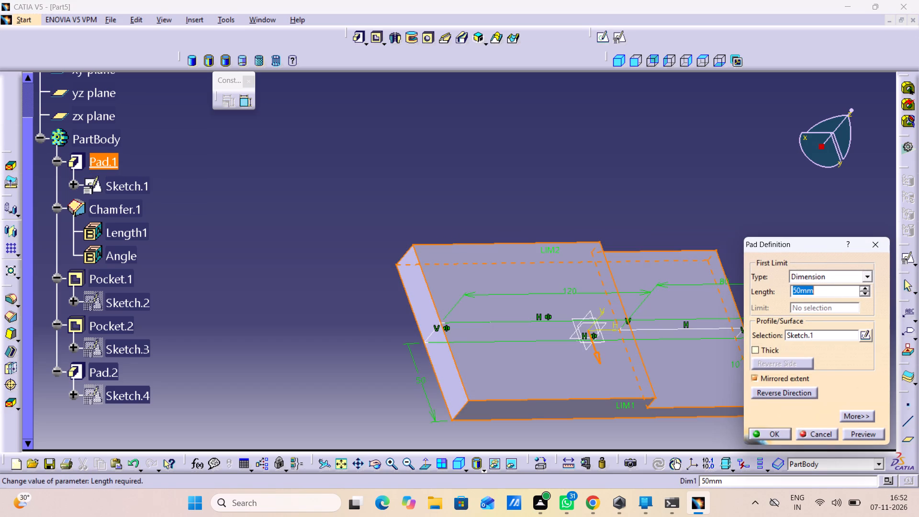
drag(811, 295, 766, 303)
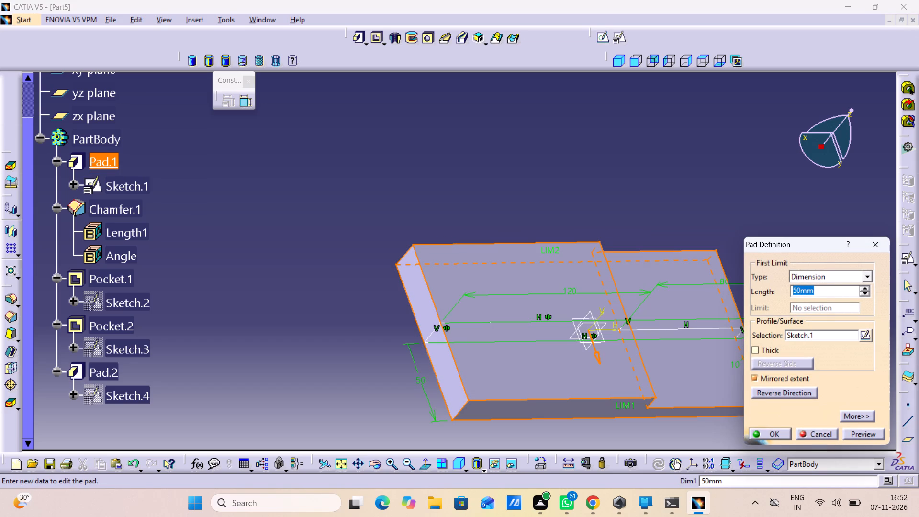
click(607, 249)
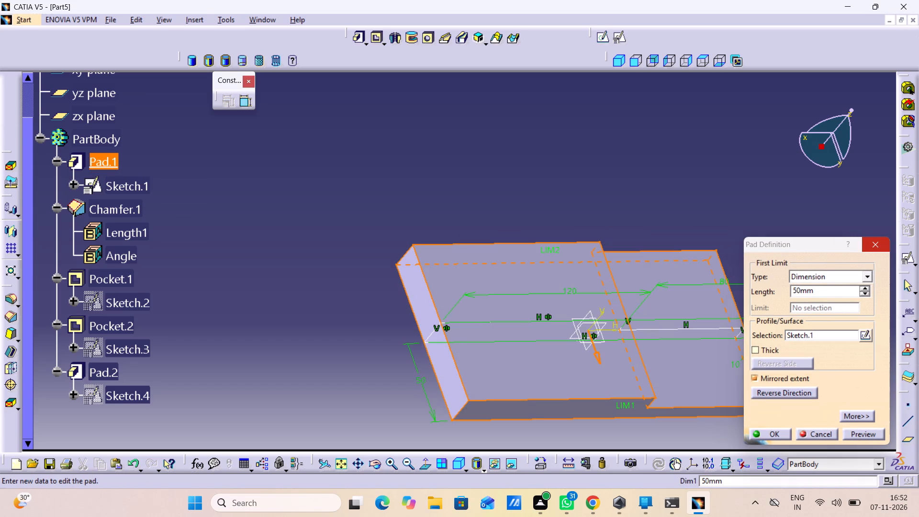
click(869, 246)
Set the lug pad's length to 20 mm.
double_click(84, 369)
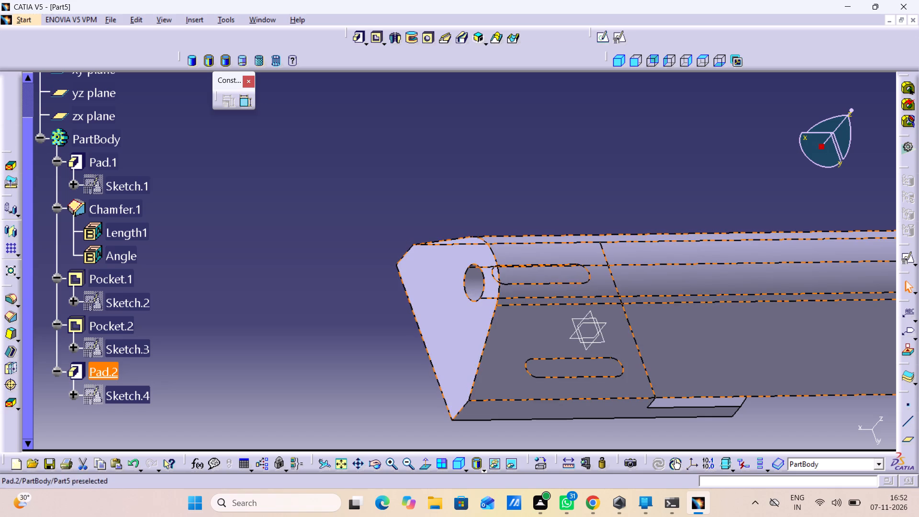
text(20)
key(Return)
right_click(588, 240)
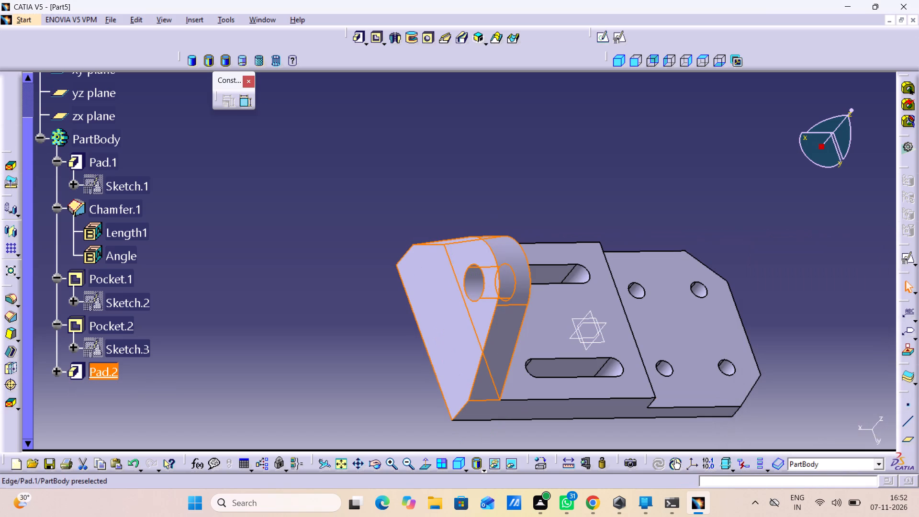
click(609, 220)
Set the part to the isometric view and save it as v30 in the CATIA folder.
middle_drag(728, 255, 498, 255)
right_drag(729, 254, 464, 253)
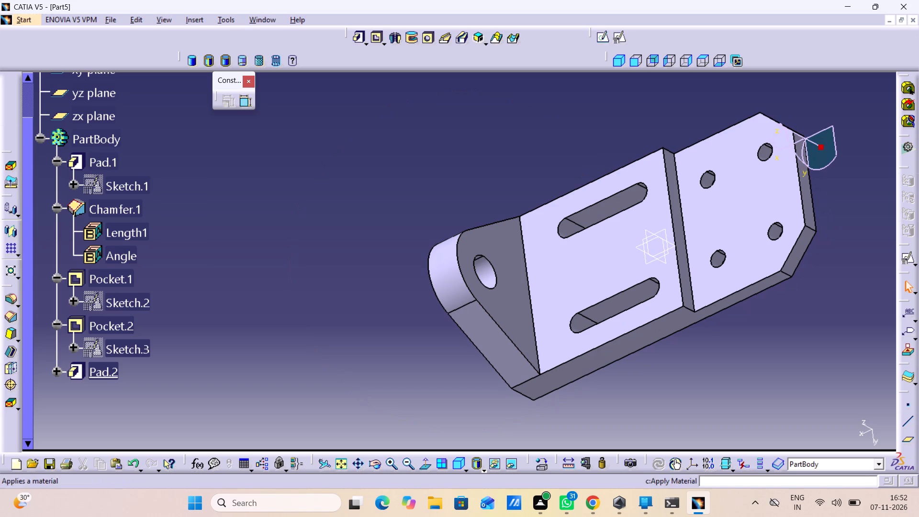
click(461, 463)
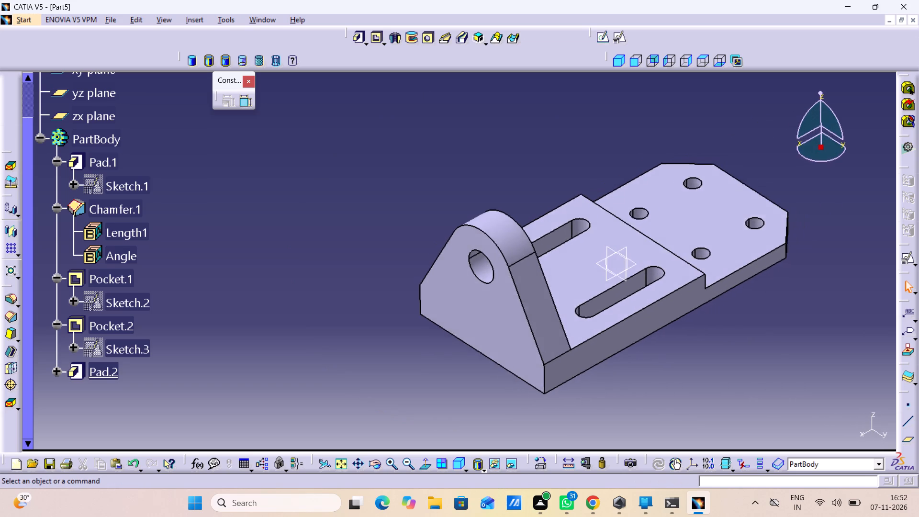
middle_drag(766, 368, 647, 384)
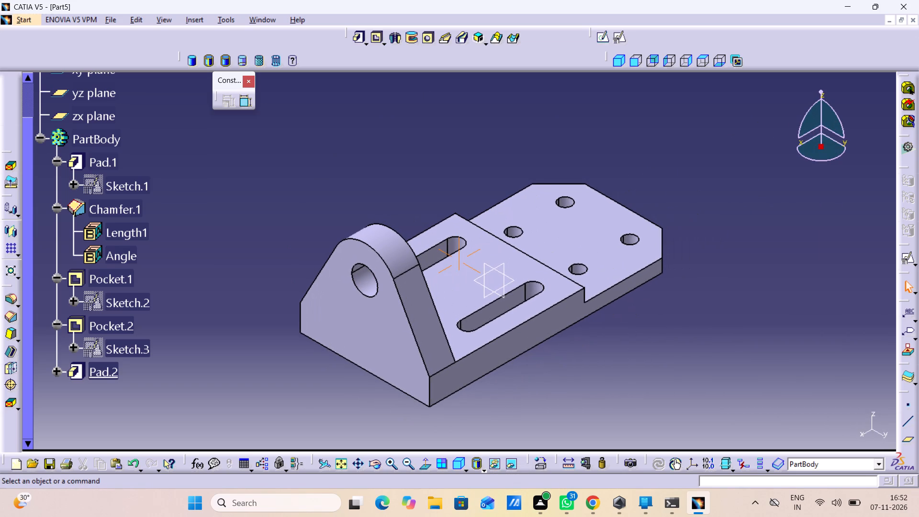
key(ctrl+s)
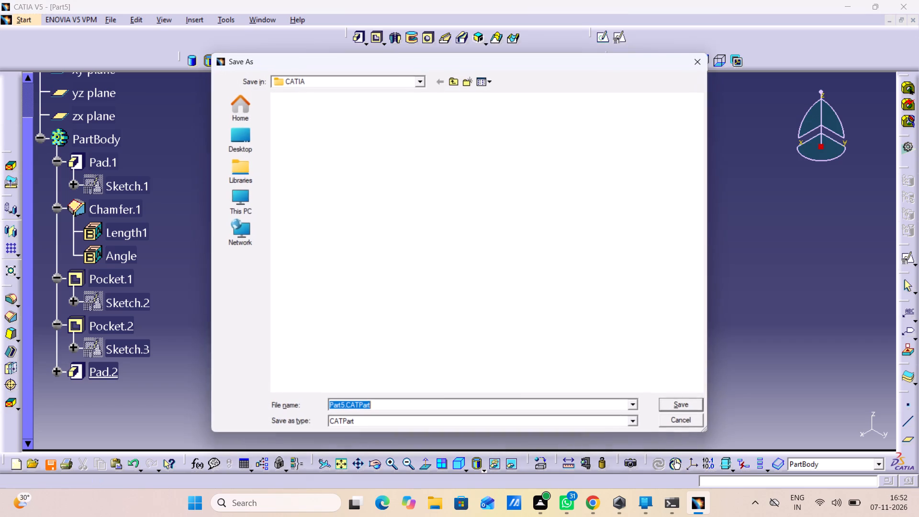
key(v)
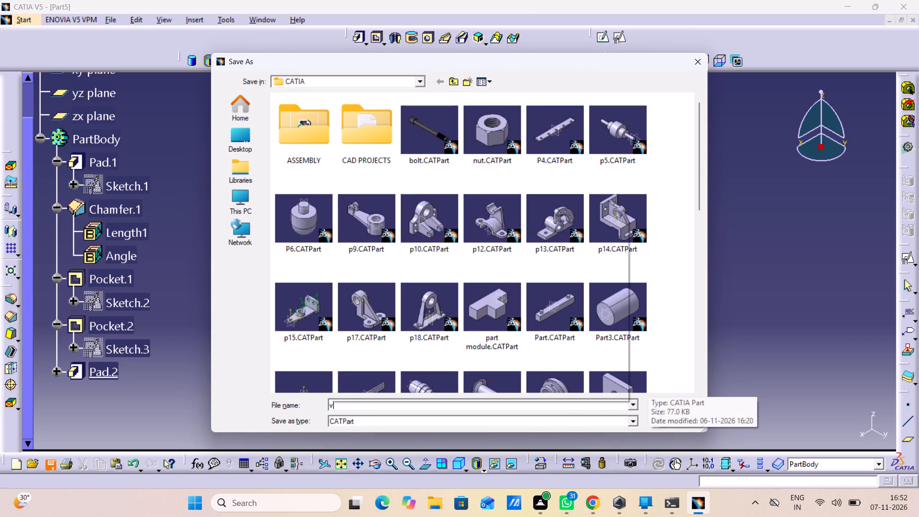
text(30)
key(Return)
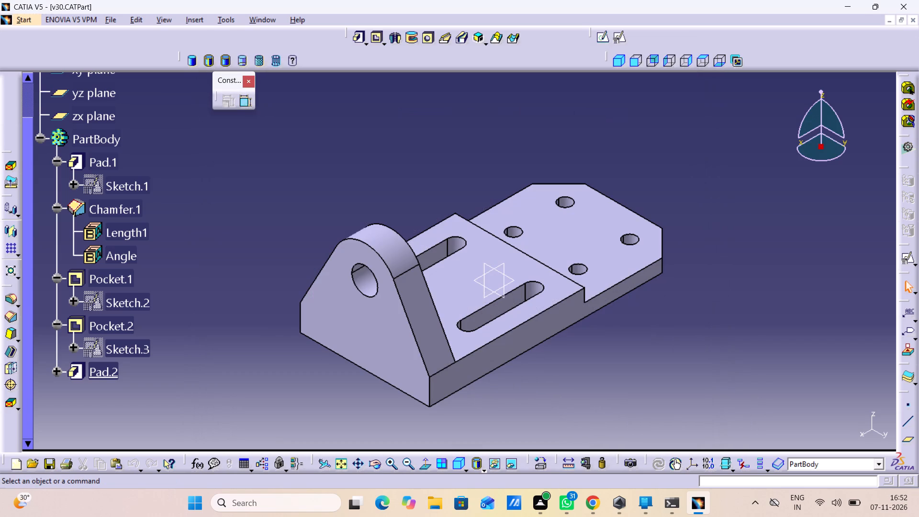
Print the whole document with Microsoft Print to PDF, fitted in page, and save the output as v30.
key(ctrl+p)
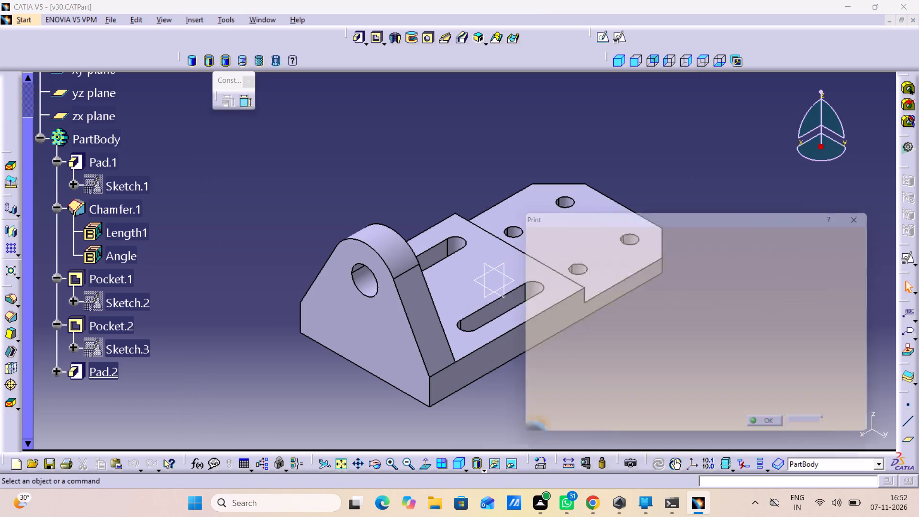
click(755, 432)
click(767, 435)
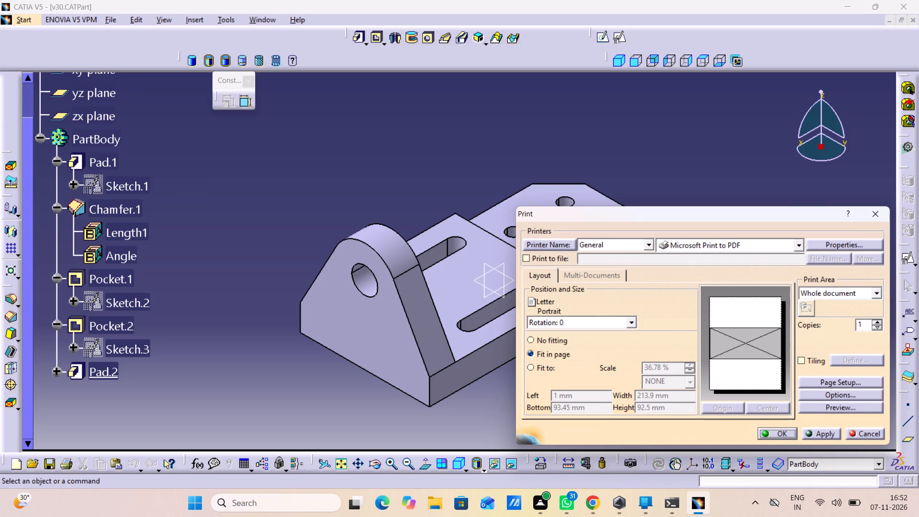
scroll(759, 339, down, 1)
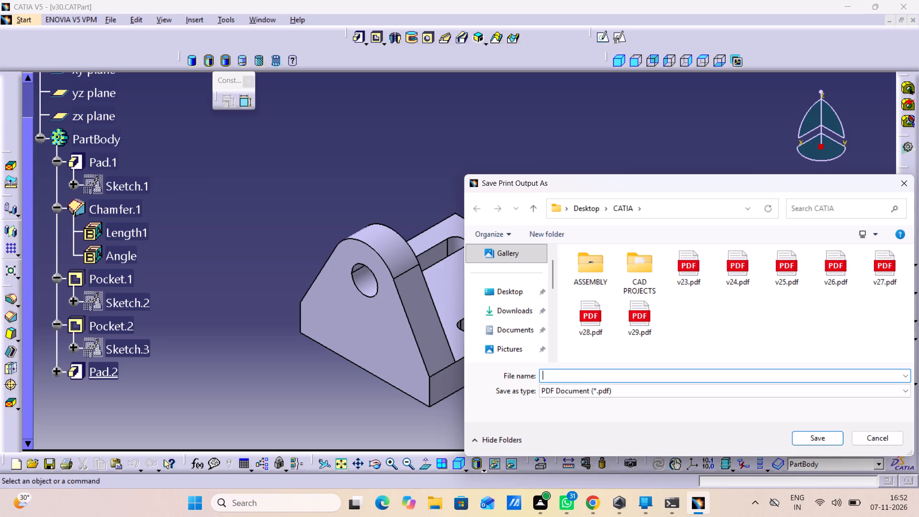
text(v30)
key(Return)
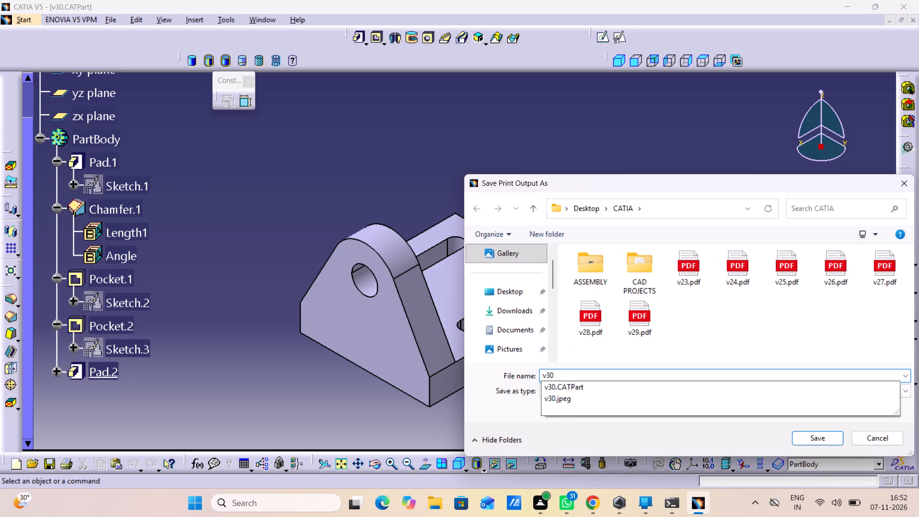
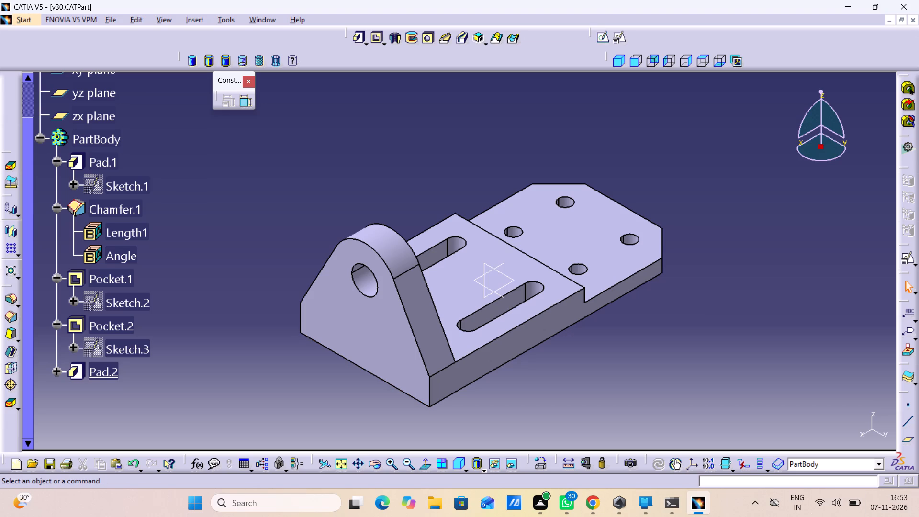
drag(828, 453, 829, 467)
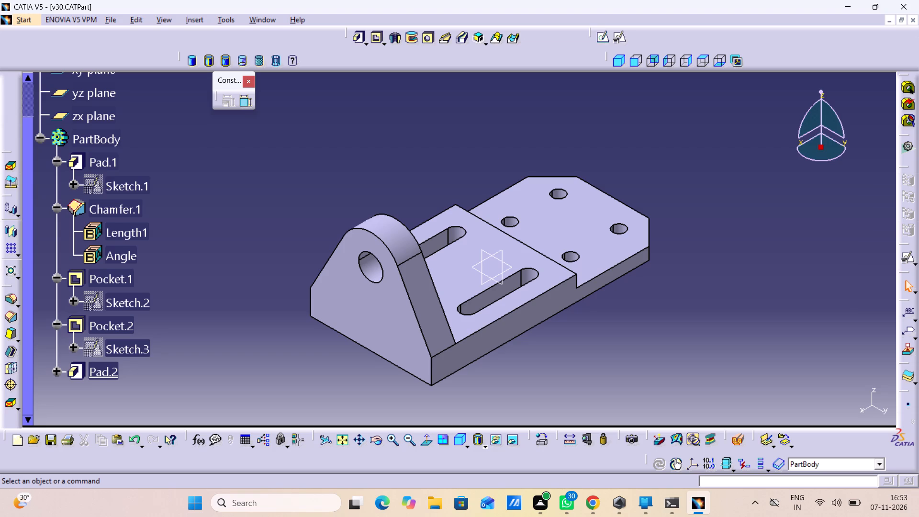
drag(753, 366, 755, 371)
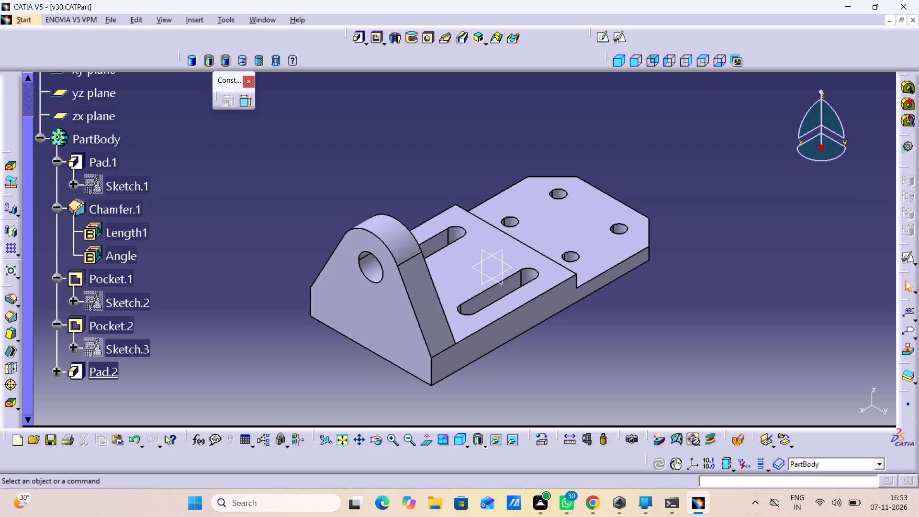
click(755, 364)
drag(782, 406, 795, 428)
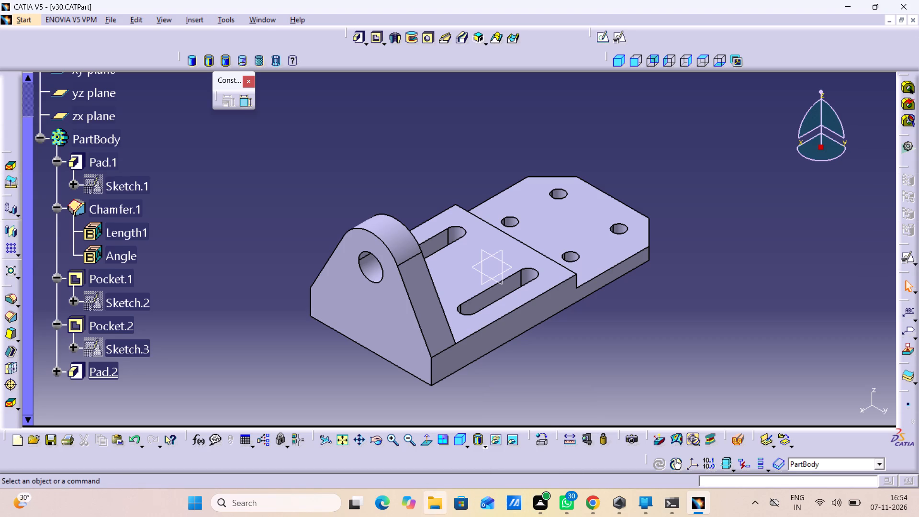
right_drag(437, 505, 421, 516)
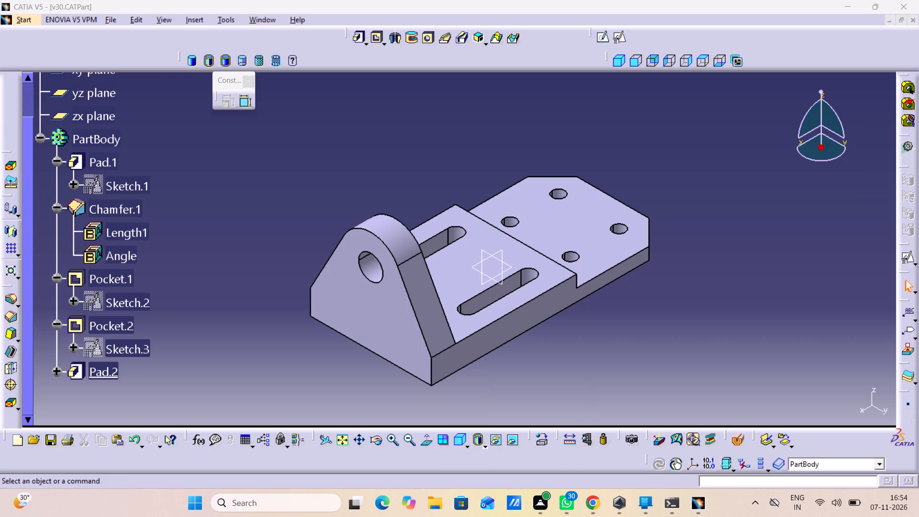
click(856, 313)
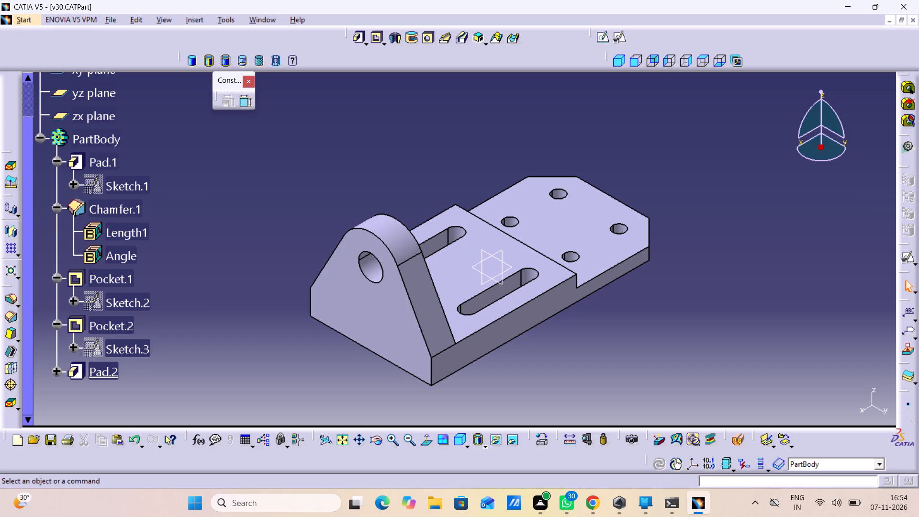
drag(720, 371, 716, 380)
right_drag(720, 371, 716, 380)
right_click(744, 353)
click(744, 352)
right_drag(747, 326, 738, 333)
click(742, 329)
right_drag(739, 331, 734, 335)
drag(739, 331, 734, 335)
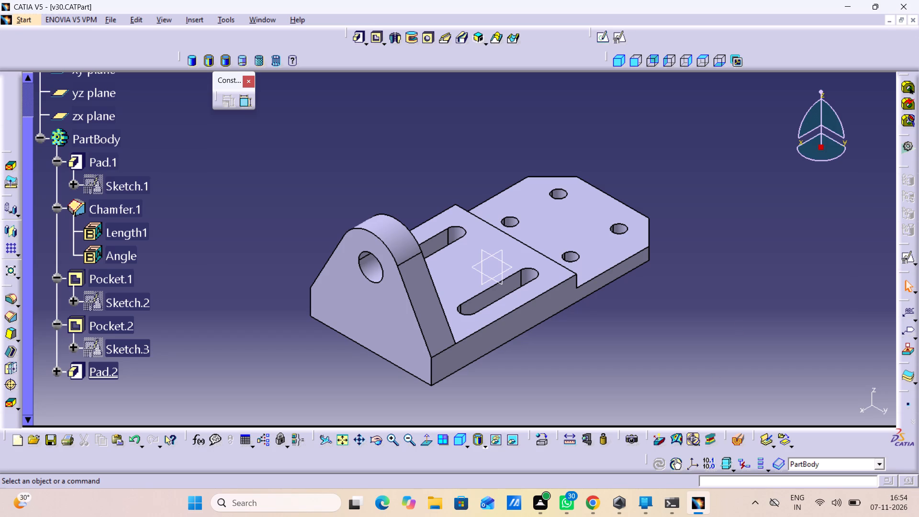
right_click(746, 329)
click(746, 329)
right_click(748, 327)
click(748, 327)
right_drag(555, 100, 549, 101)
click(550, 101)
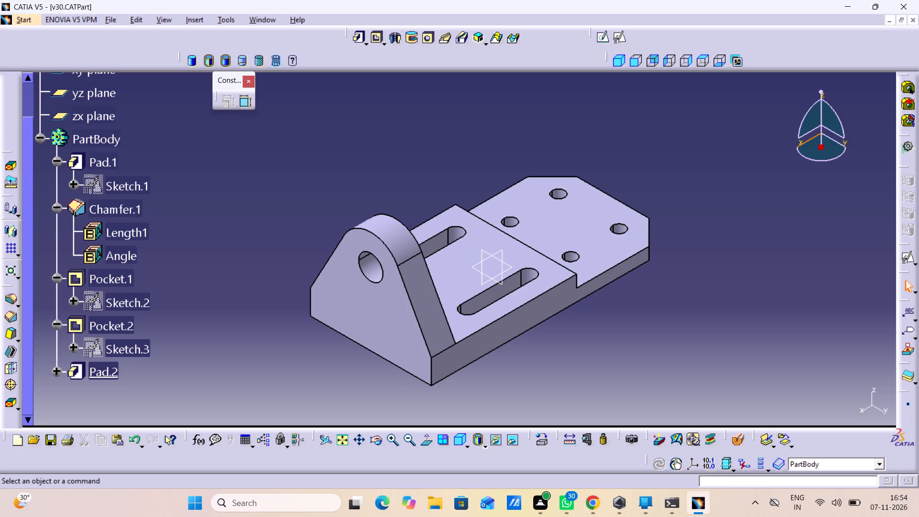